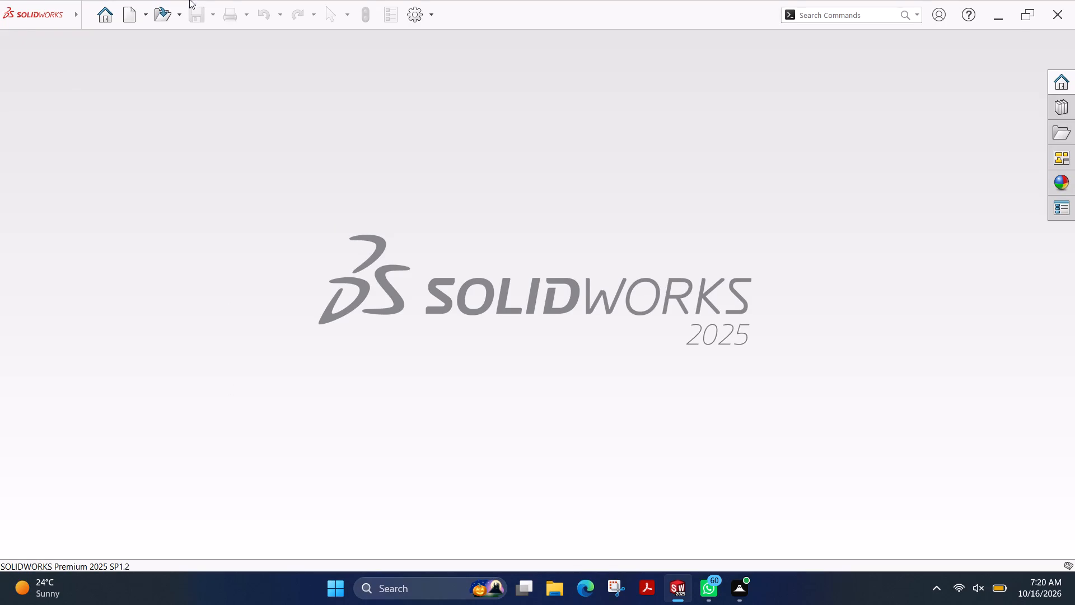
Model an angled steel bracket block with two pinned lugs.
Create a new part document.
{"action": "left_click", "coordinate": [129, 12]}
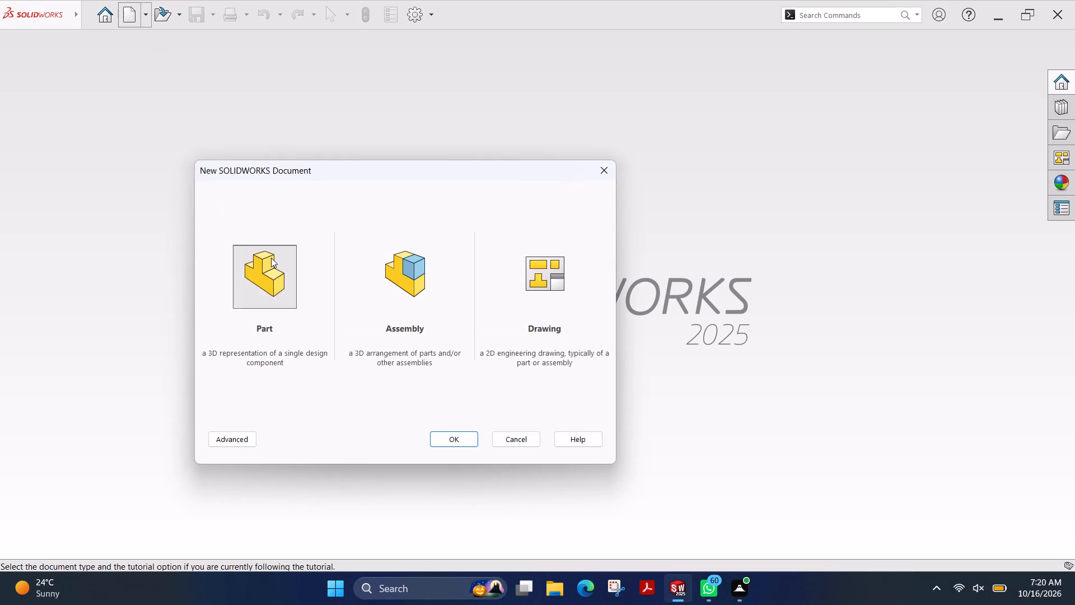
{"action": "left_click", "coordinate": [452, 441]}
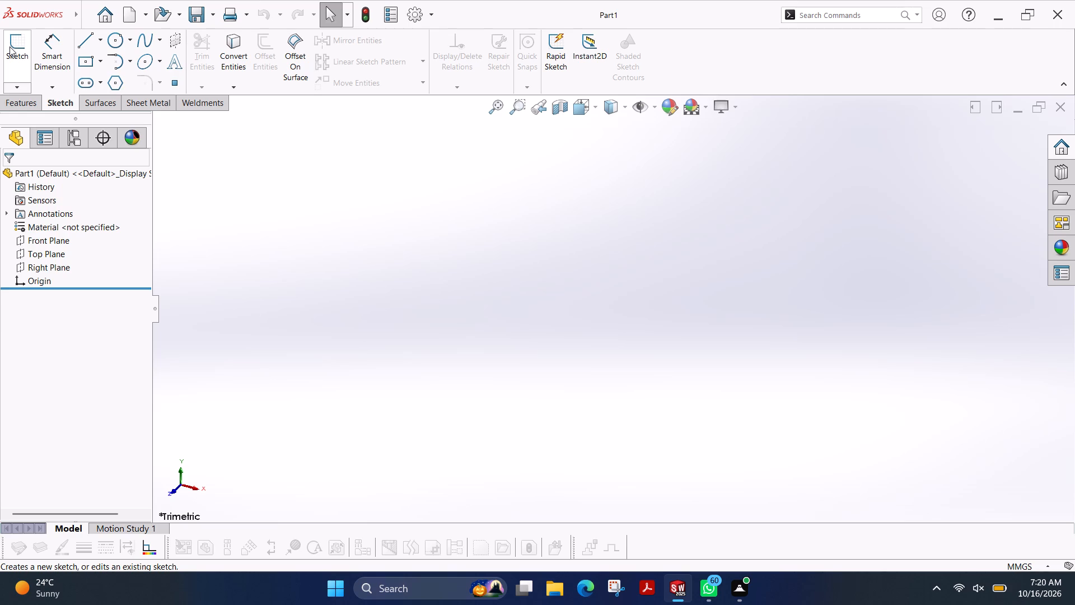
On the Top Plane, sketch a corner rectangle starting at the origin, about 102 mm wide and 53 mm high.
{"action": "left_click", "coordinate": [10, 46]}
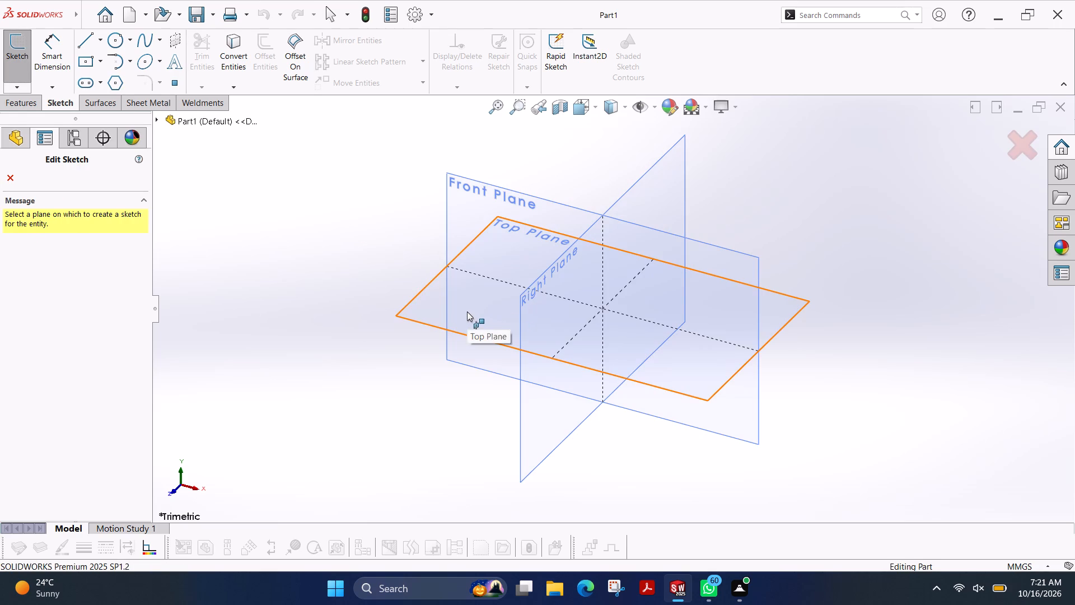
{"action": "left_click", "coordinate": [467, 311]}
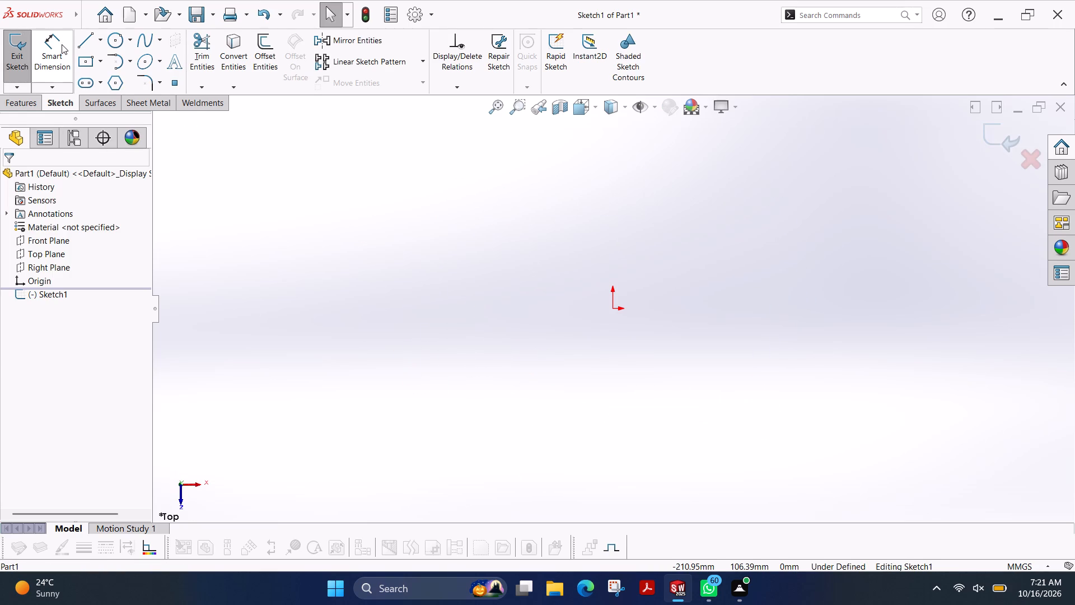
{"action": "left_click", "coordinate": [100, 64]}
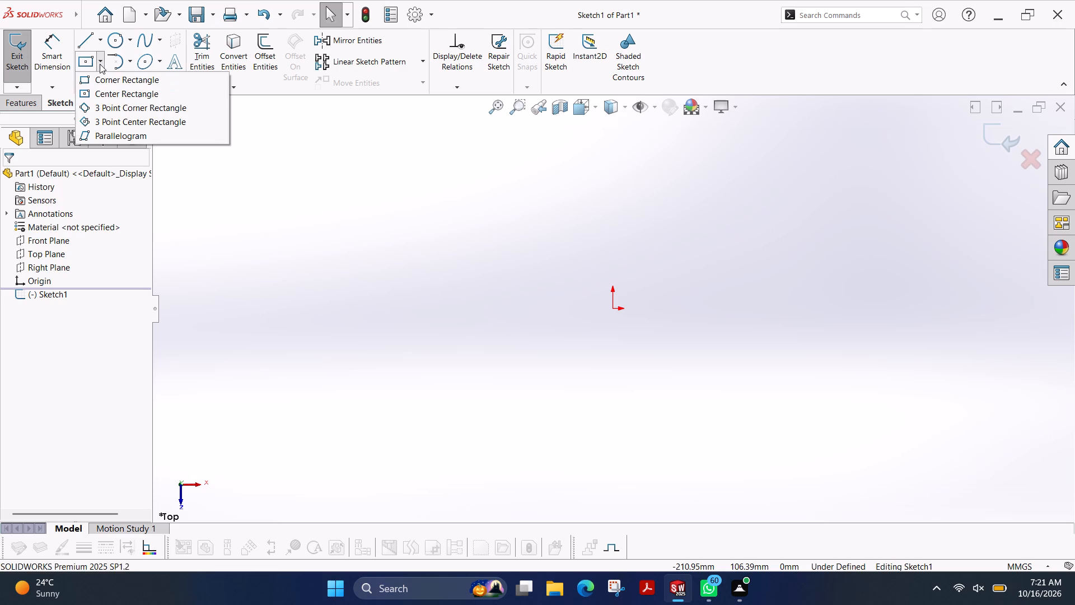
{"action": "left_click", "coordinate": [109, 82]}
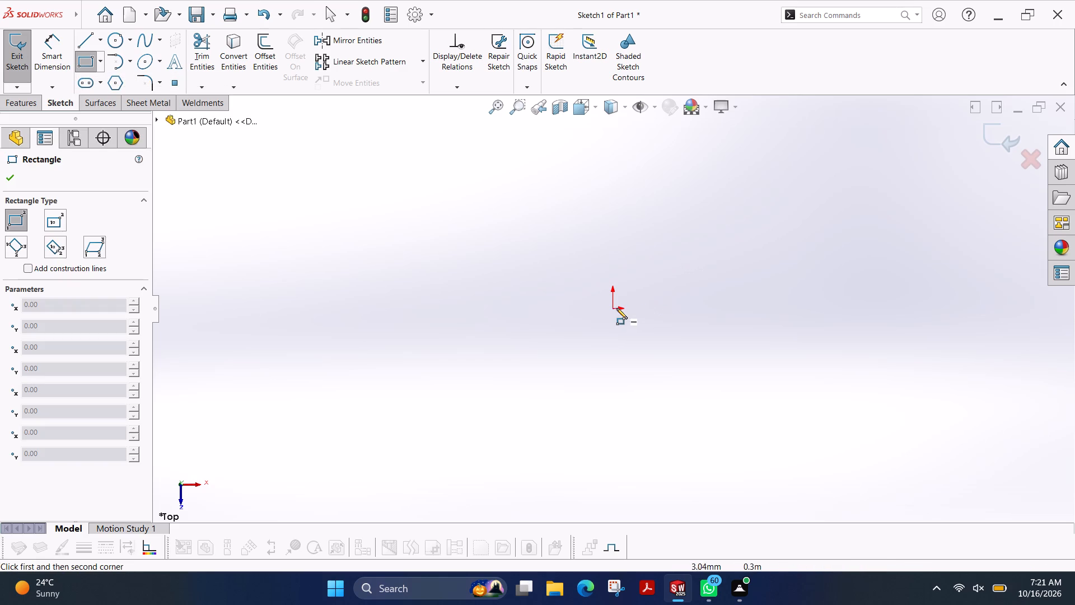
{"action": "left_click", "coordinate": [614, 308]}
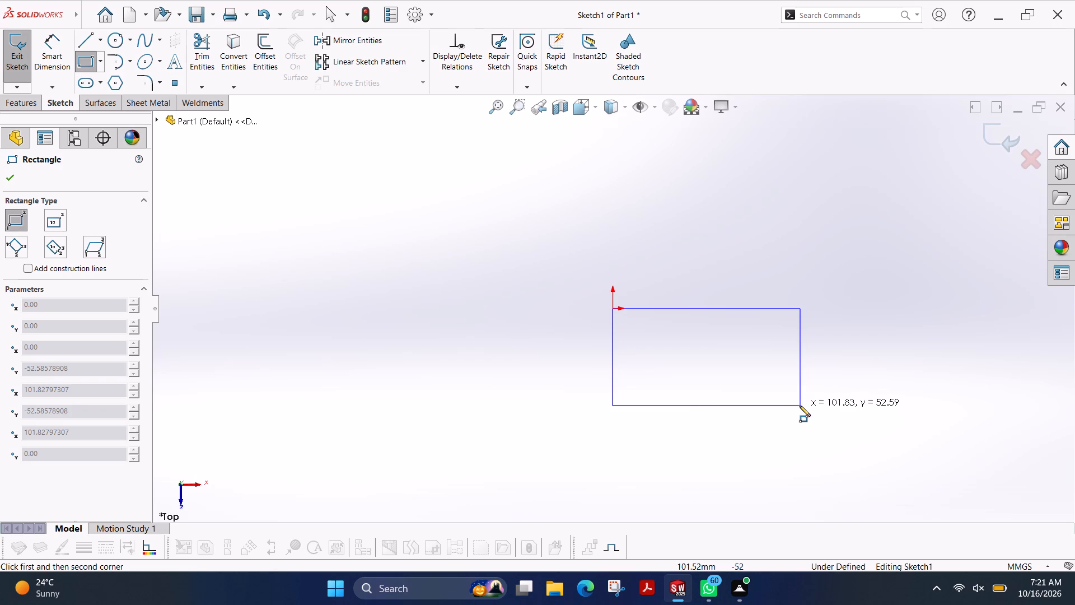
{"action": "left_click", "coordinate": [800, 406]}
{"action": "scroll", "coordinate": [952, 368], "scroll_direction": "down", "scroll_amount": 2}
{"action": "scroll", "coordinate": [919, 347], "scroll_direction": "up", "scroll_amount": 1}
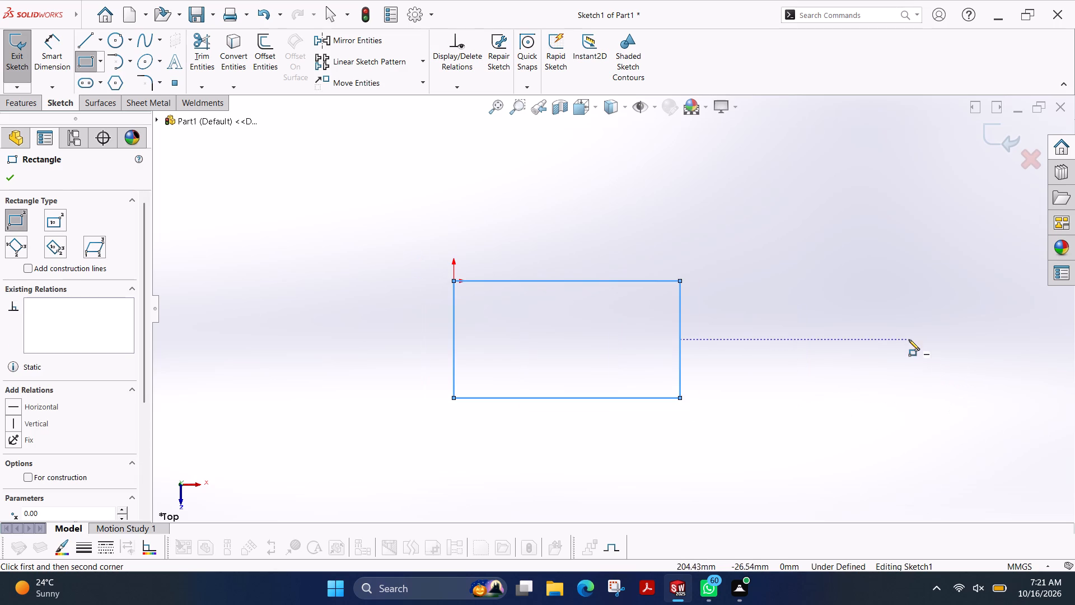
Dimension the rectangle with a horizontal length of 40 mm and a vertical side of 20 mm.
{"action": "left_click", "coordinate": [61, 41]}
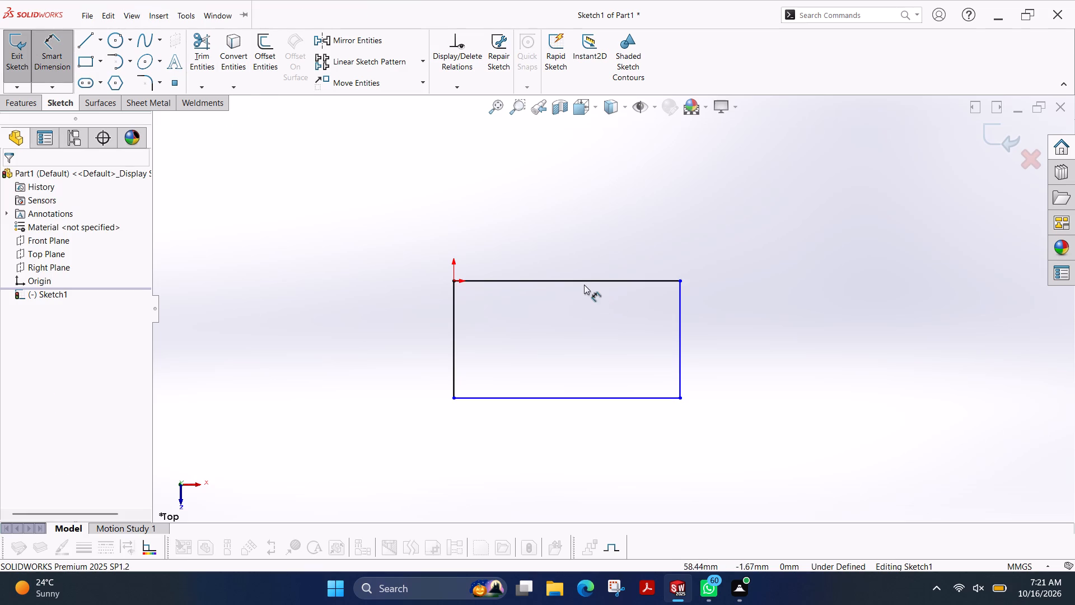
{"action": "left_click", "coordinate": [582, 279]}
{"action": "left_click", "coordinate": [567, 227]}
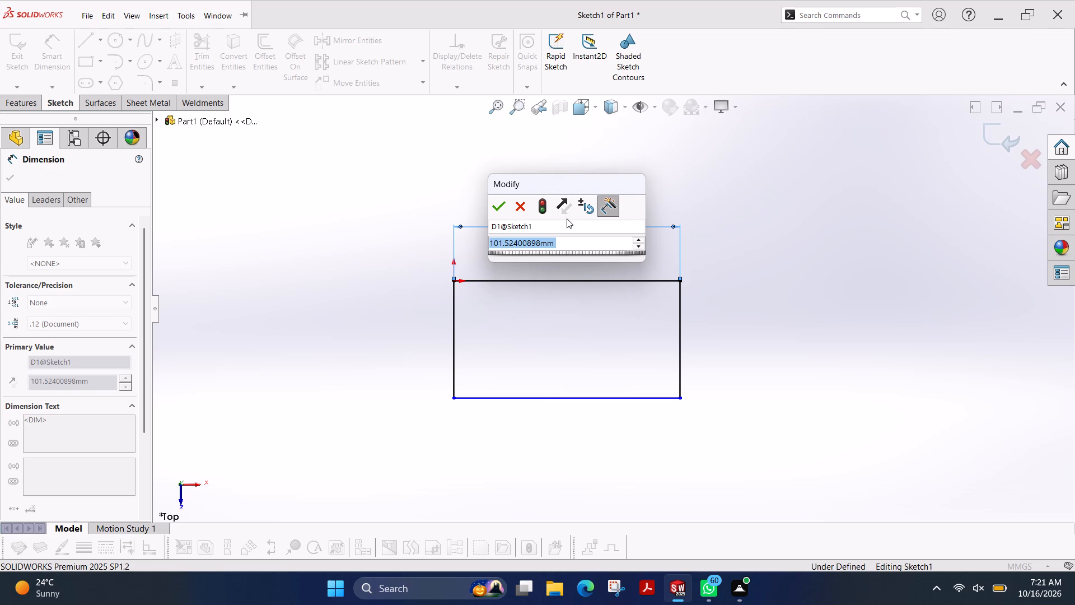
{"action": "type", "text": "40"}
{"action": "key", "text": "Return"}
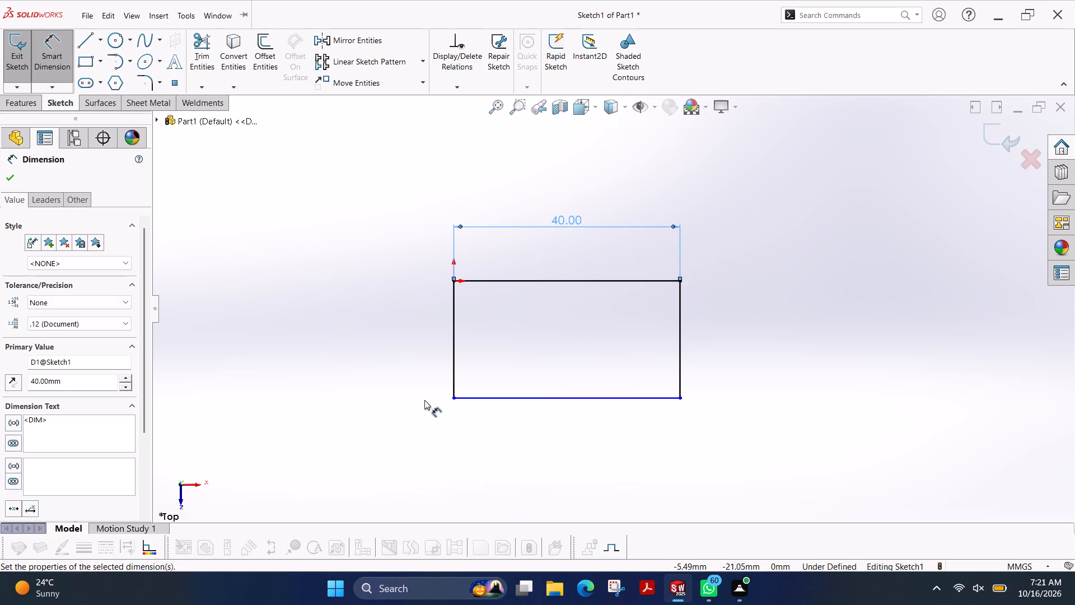
{"action": "left_click", "coordinate": [454, 357]}
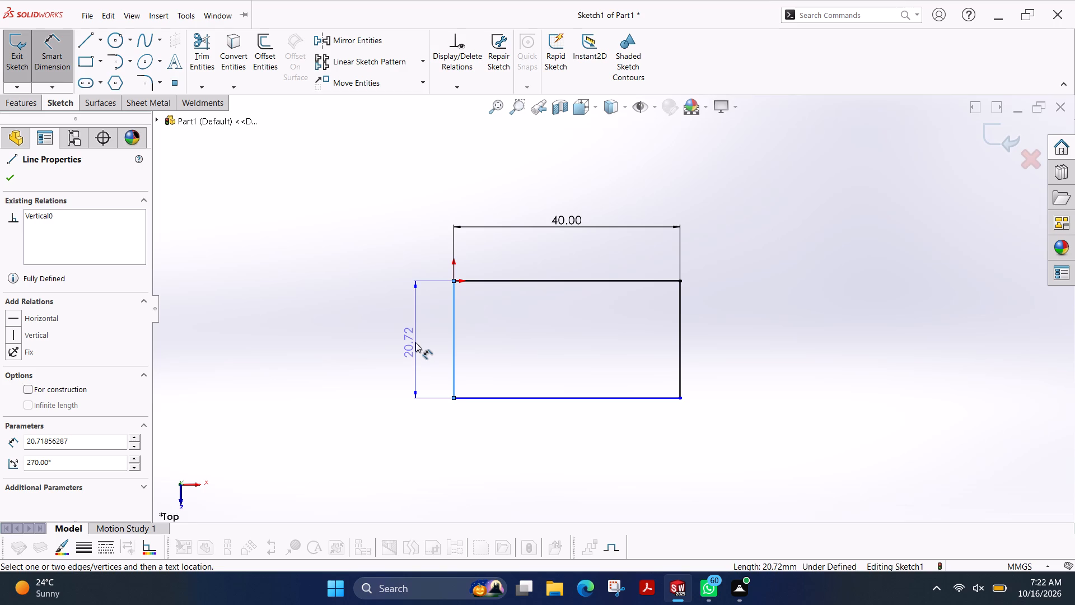
{"action": "left_click", "coordinate": [415, 342]}
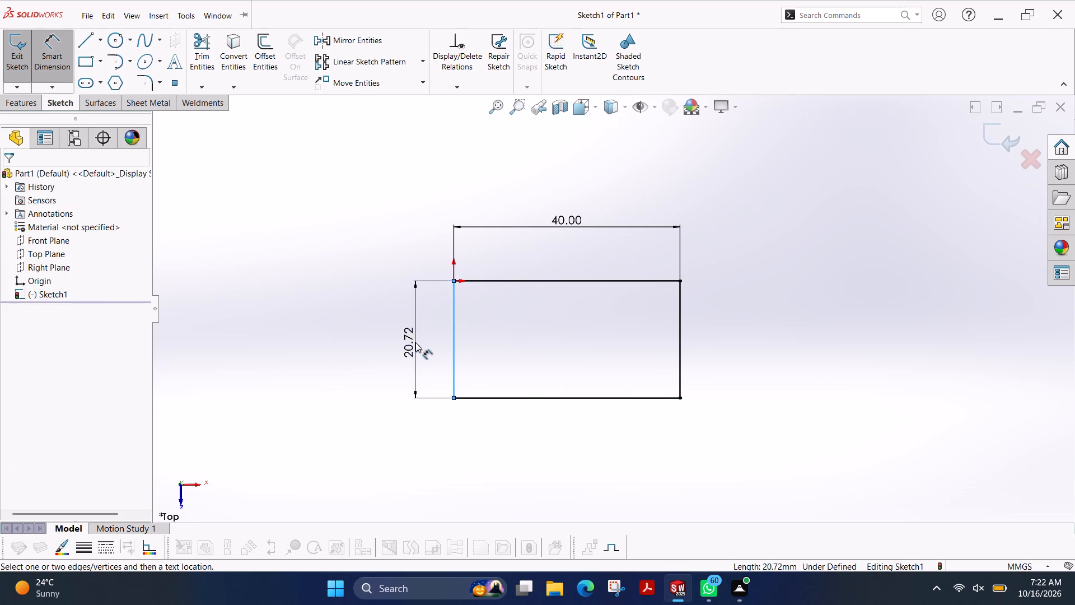
{"action": "type", "text": "20"}
{"action": "key", "text": "Return"}
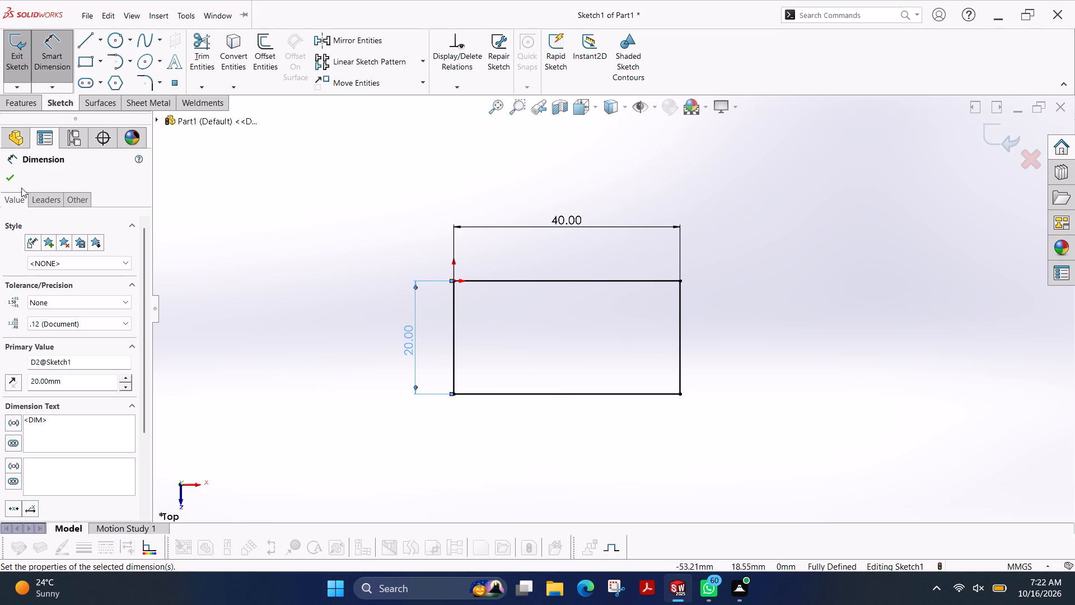
{"action": "left_click", "coordinate": [6, 179]}
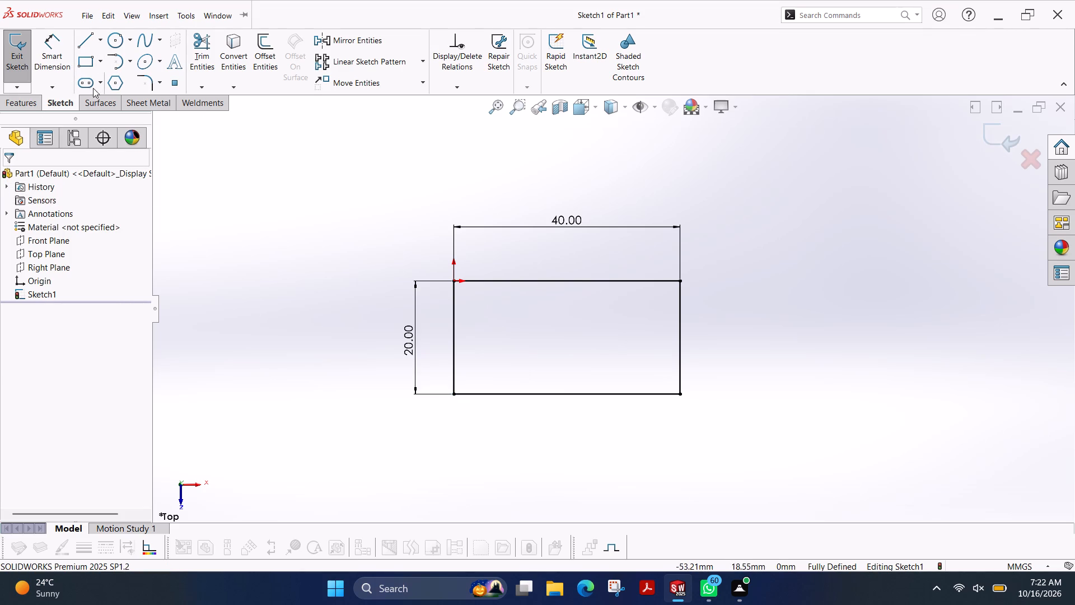
Extrude the rectangle as a blind boss 14 mm deep from the sketch plane.
{"action": "left_click", "coordinate": [29, 104]}
{"action": "left_click", "coordinate": [19, 61]}
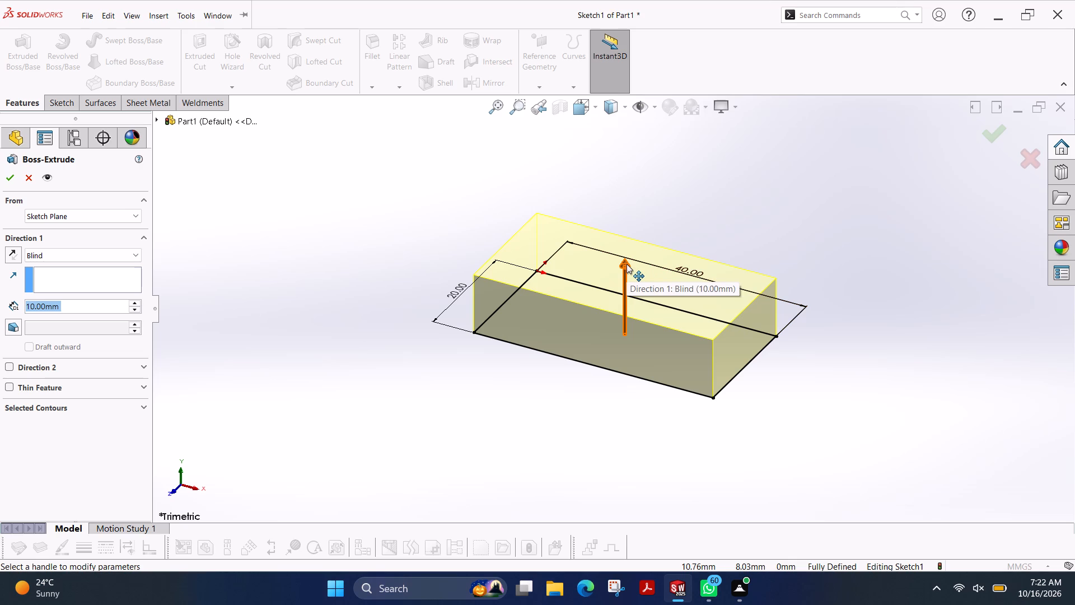
{"action": "left_click", "coordinate": [134, 302]}
{"action": "left_click", "coordinate": [136, 312]}
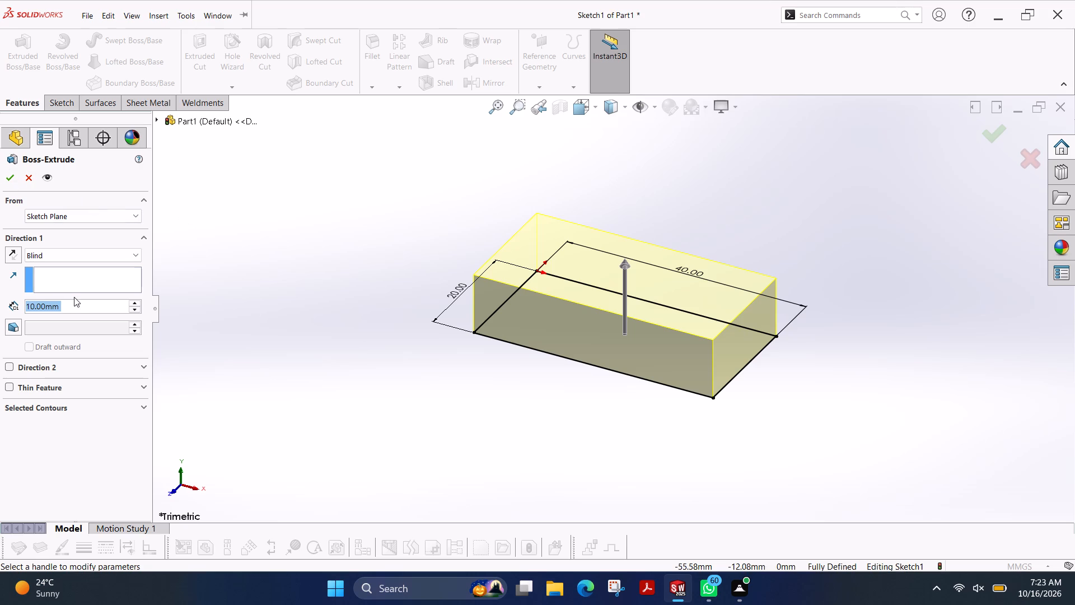
{"action": "type", "text": "14"}
{"action": "key", "text": "Return"}
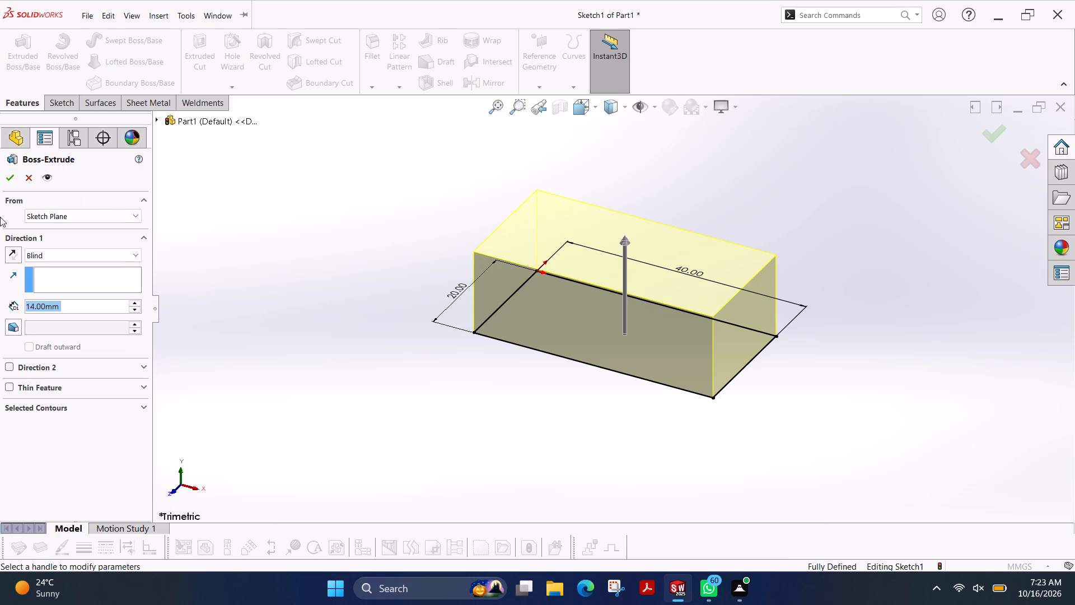
{"action": "left_click", "coordinate": [6, 182]}
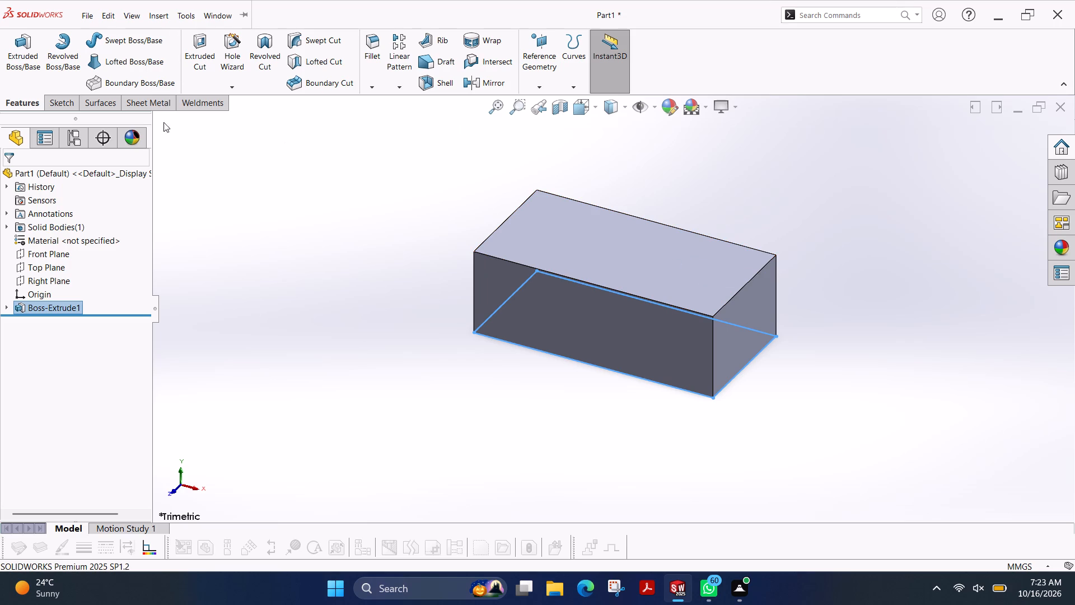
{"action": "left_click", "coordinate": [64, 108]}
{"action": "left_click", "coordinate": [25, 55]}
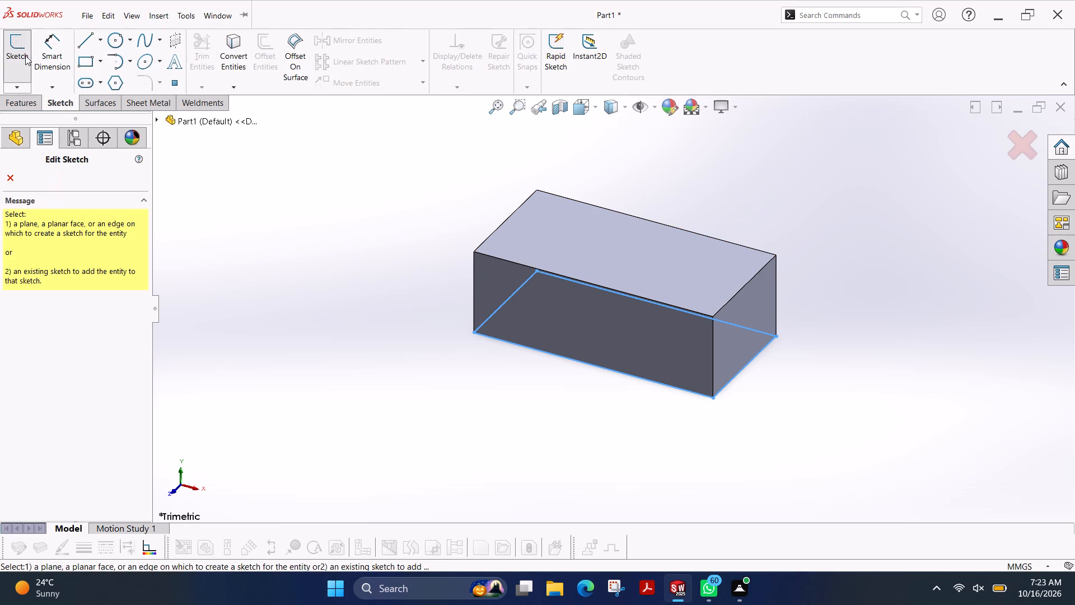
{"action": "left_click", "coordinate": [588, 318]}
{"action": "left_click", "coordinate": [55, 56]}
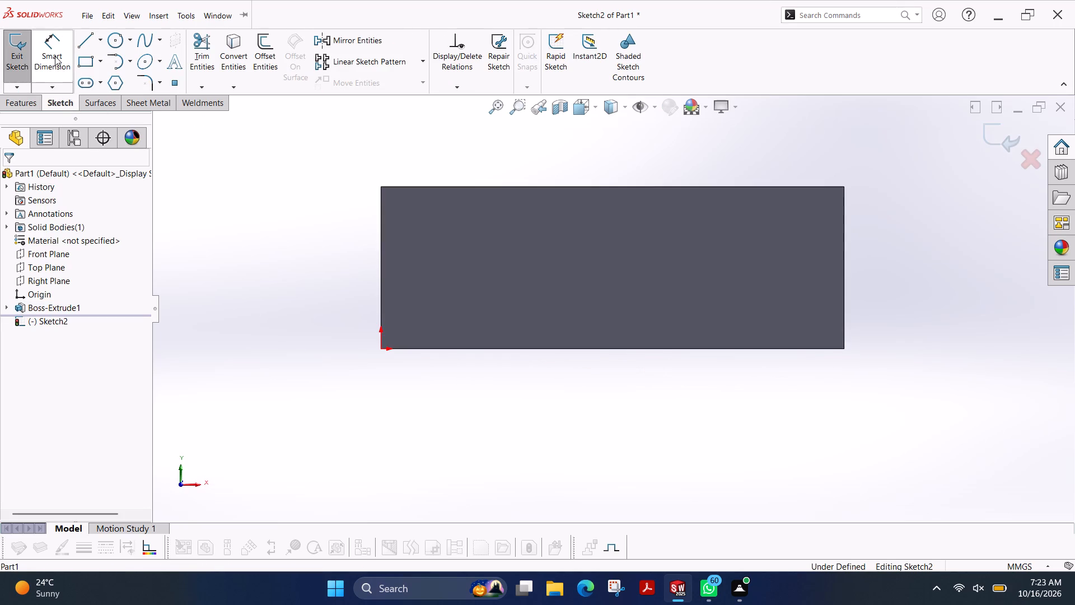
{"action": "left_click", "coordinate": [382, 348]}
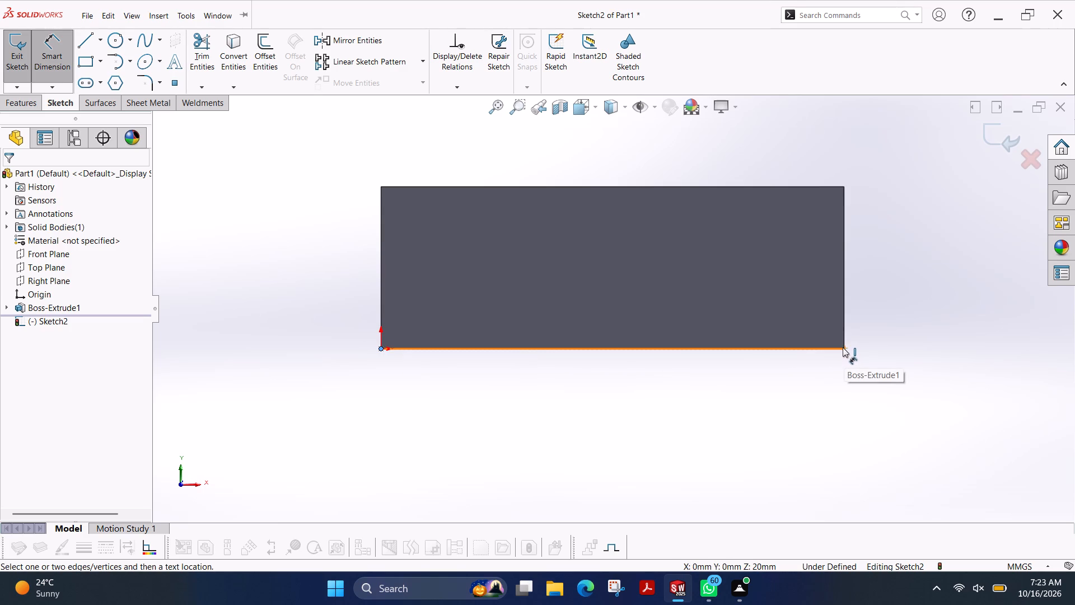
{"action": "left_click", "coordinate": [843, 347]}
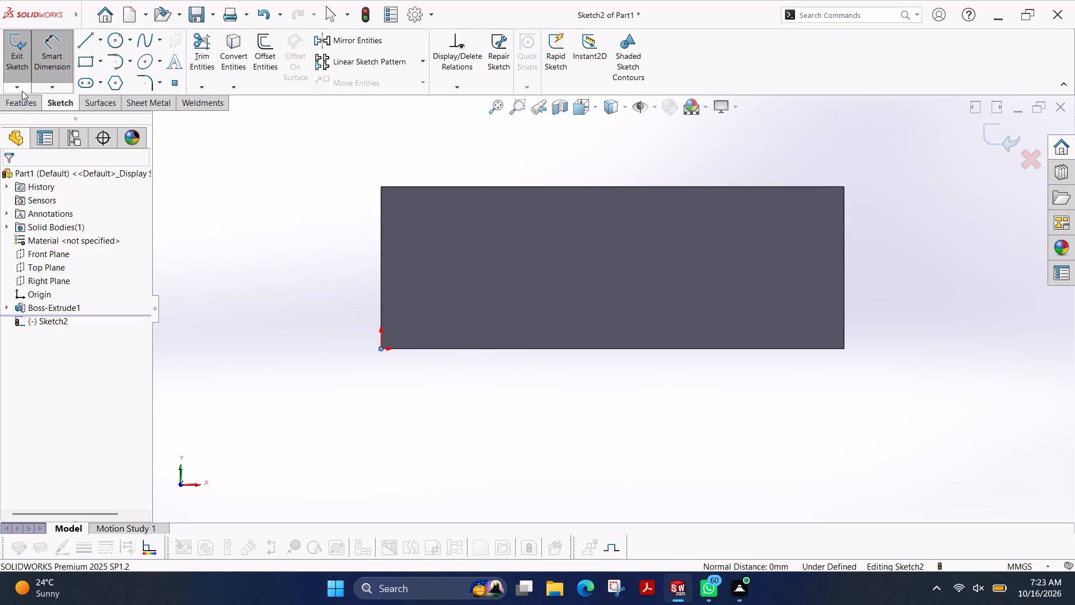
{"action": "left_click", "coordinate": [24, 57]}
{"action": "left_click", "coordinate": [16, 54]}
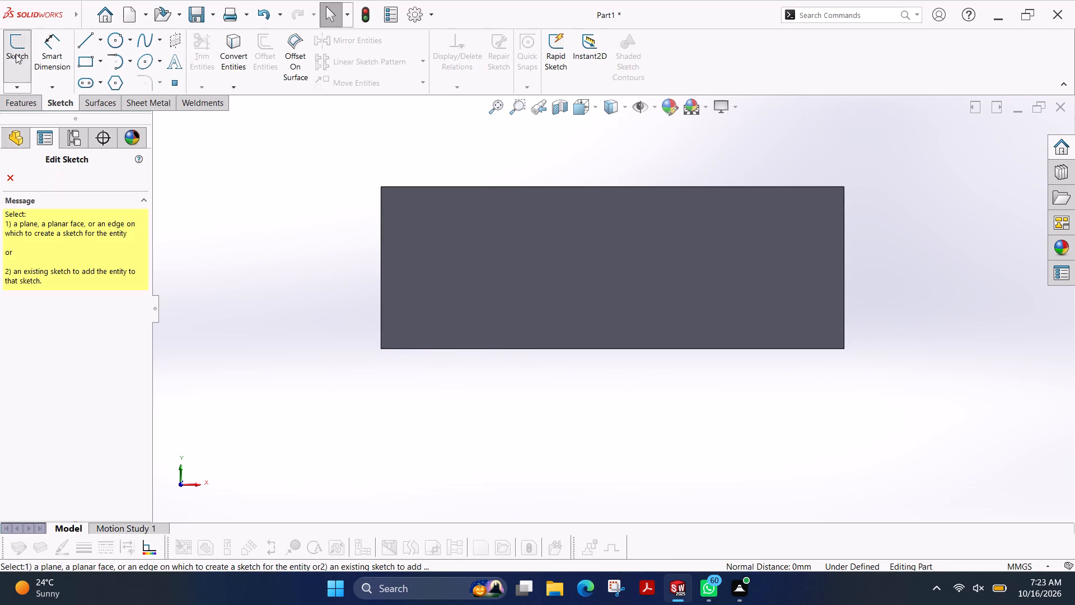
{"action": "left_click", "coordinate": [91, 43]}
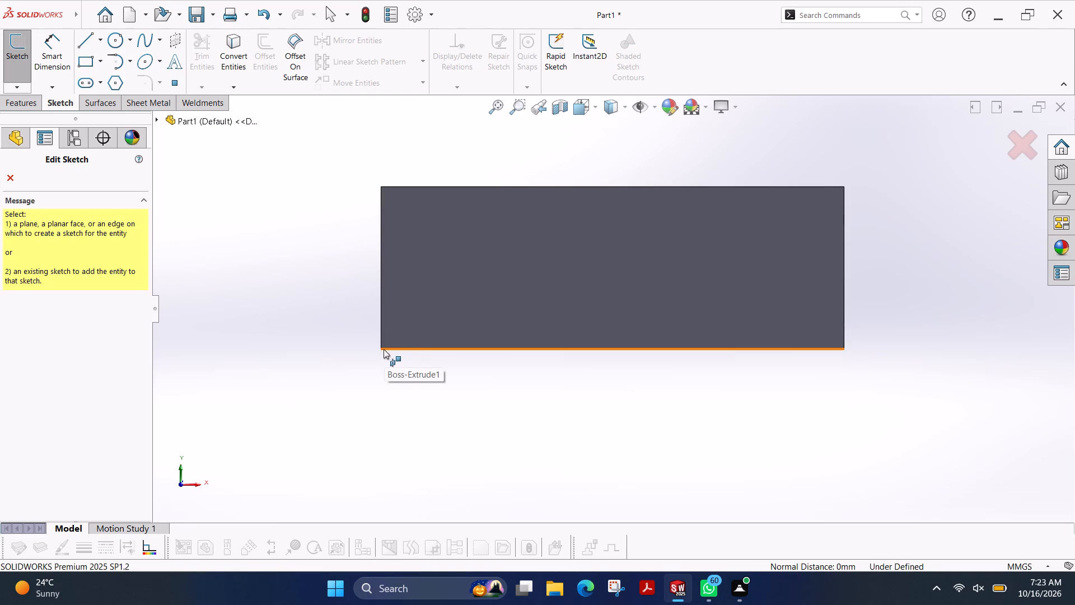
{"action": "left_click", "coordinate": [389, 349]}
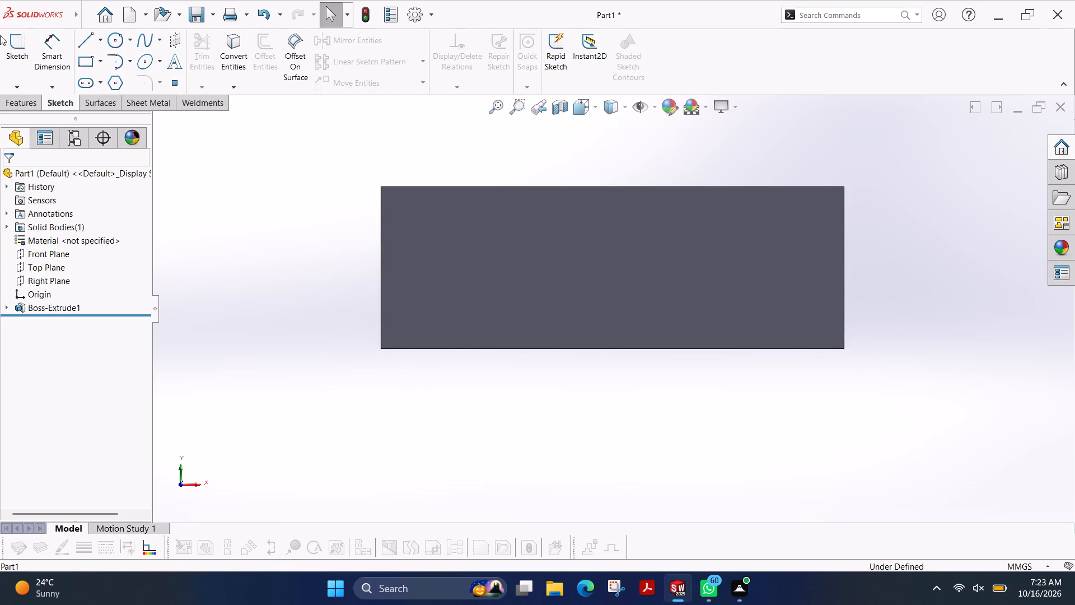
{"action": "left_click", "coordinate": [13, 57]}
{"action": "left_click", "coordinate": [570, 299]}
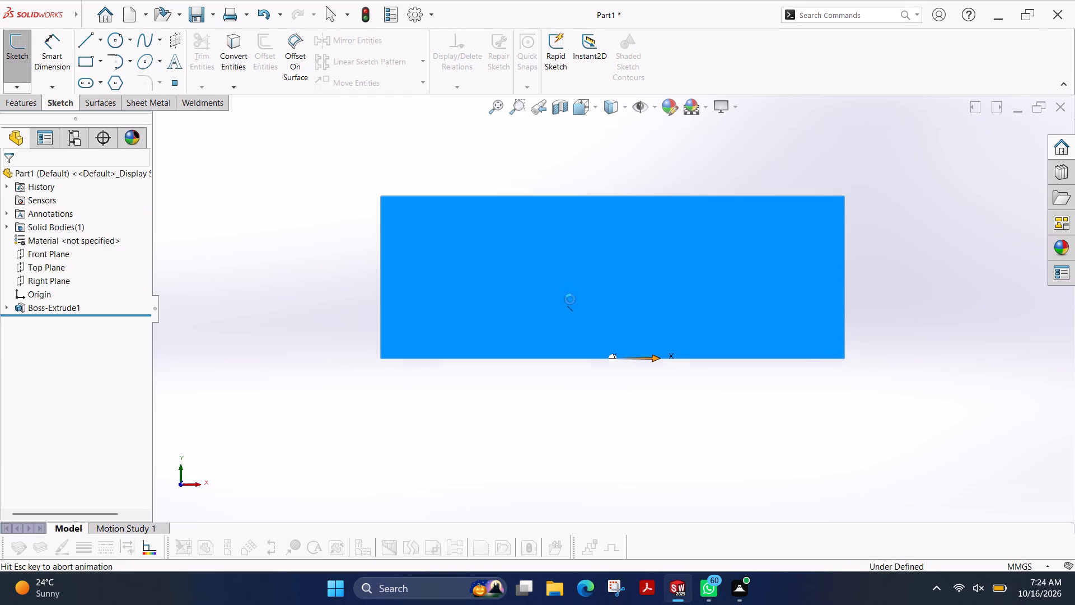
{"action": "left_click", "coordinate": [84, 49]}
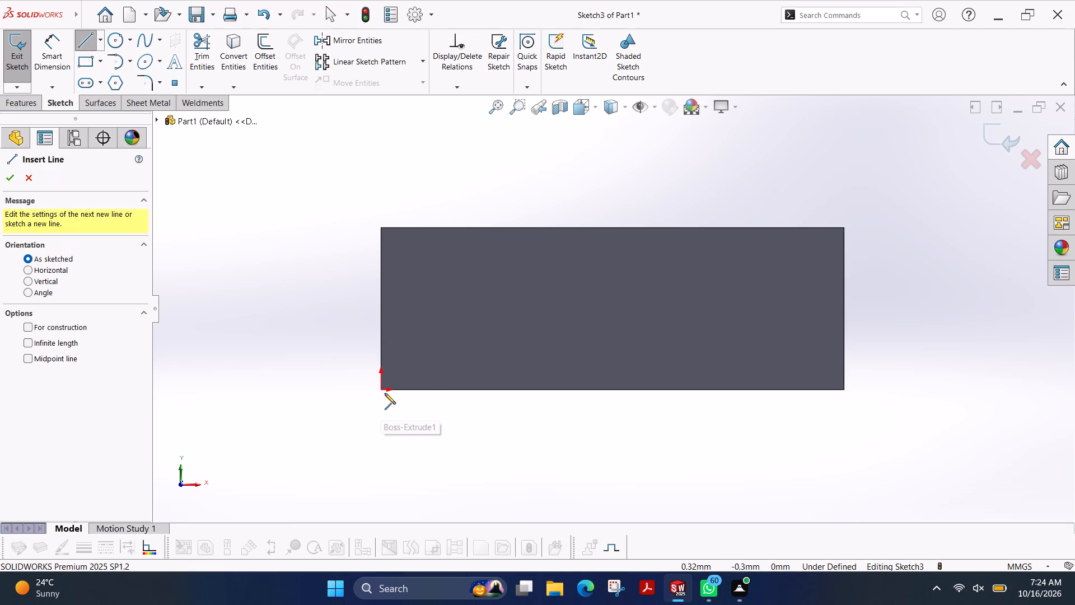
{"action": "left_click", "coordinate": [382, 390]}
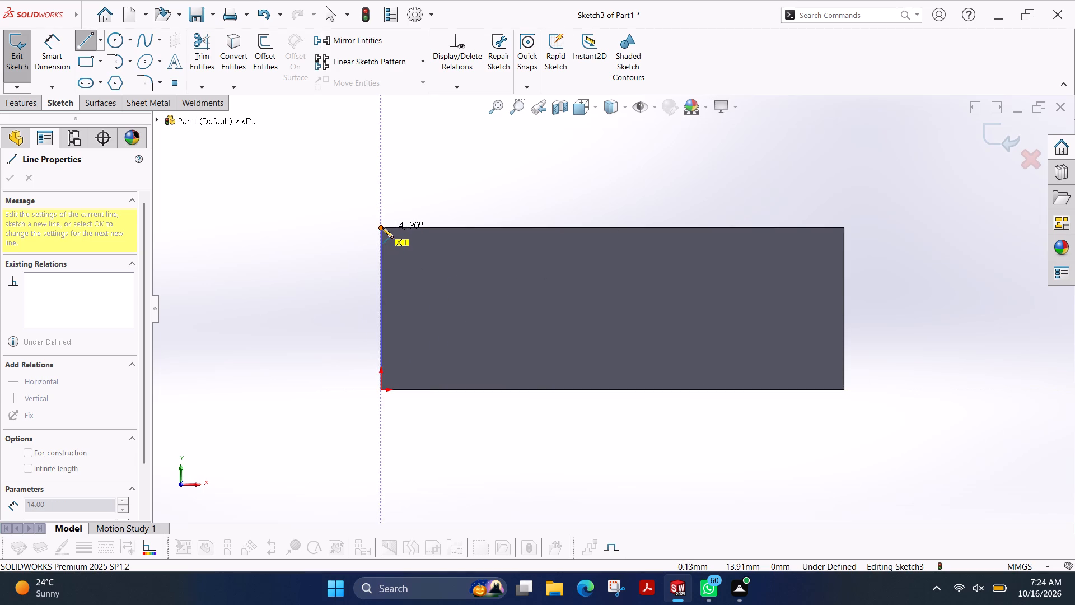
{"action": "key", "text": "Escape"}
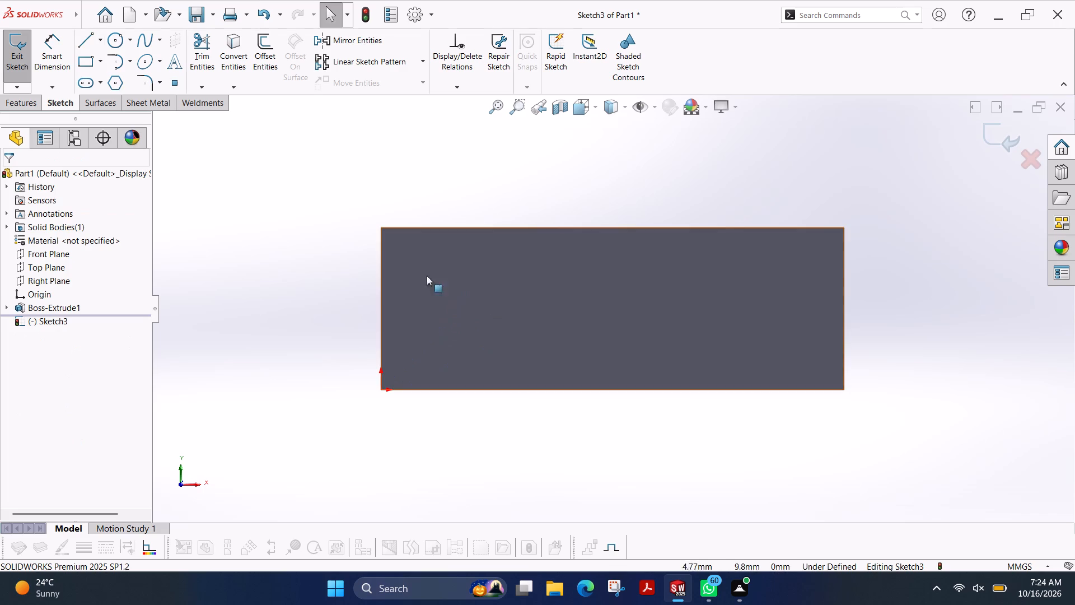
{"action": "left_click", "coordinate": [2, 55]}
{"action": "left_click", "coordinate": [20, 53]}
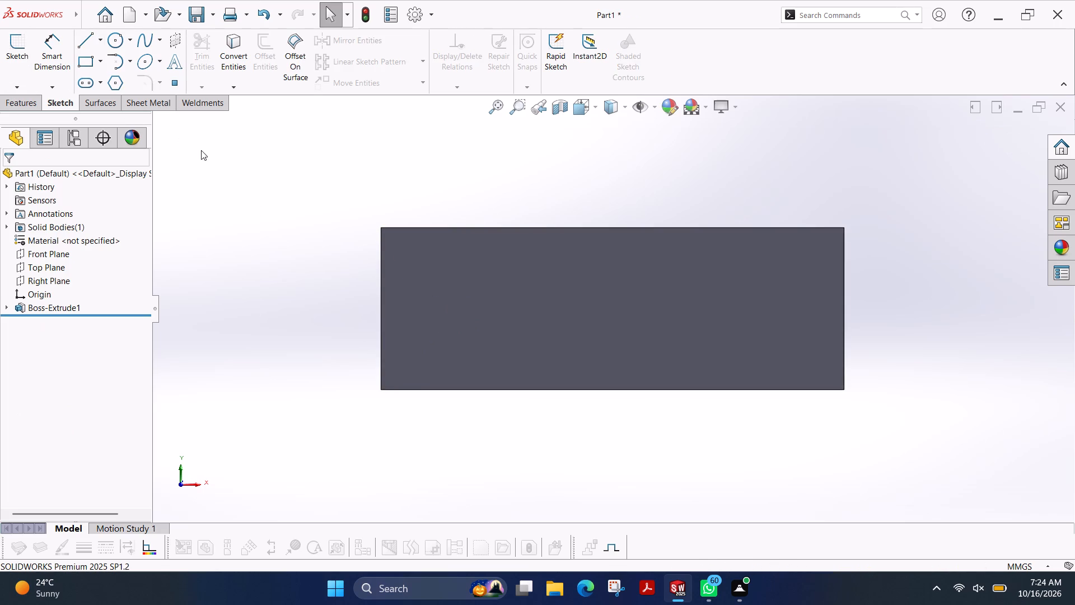
On the block's top face, sketch a corner rectangle from the back corner opposite the origin to the front edge, about 31 × 20 mm.
{"action": "middle_click_drag", "start_coordinate": [298, 212], "coordinate": [289, 323], "text": "ctrl+shift"}
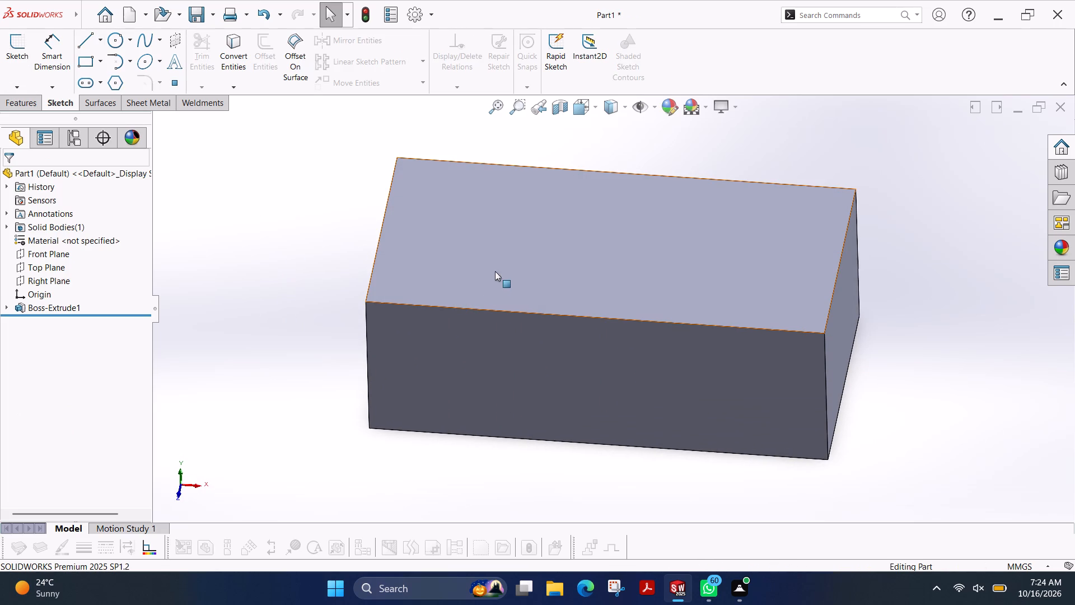
{"action": "left_click", "coordinate": [508, 253]}
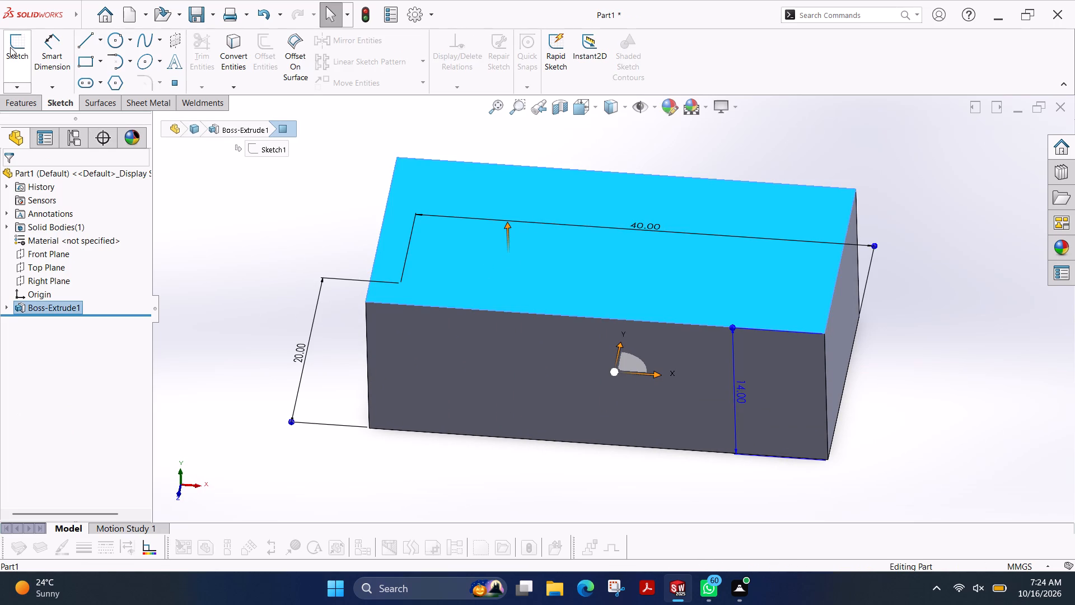
{"action": "left_click", "coordinate": [12, 47]}
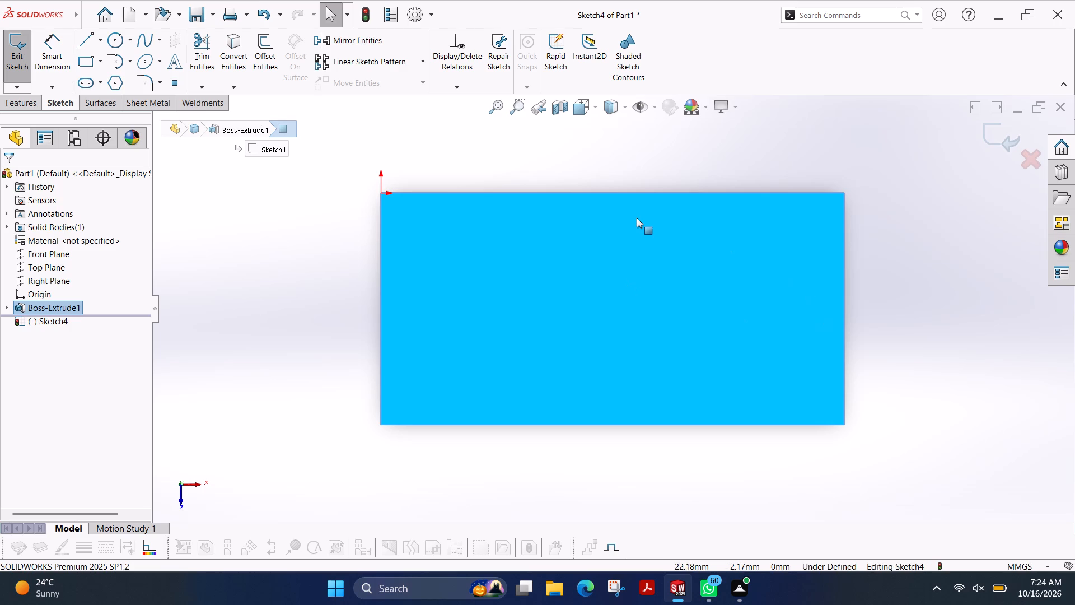
{"action": "key", "text": "Escape"}
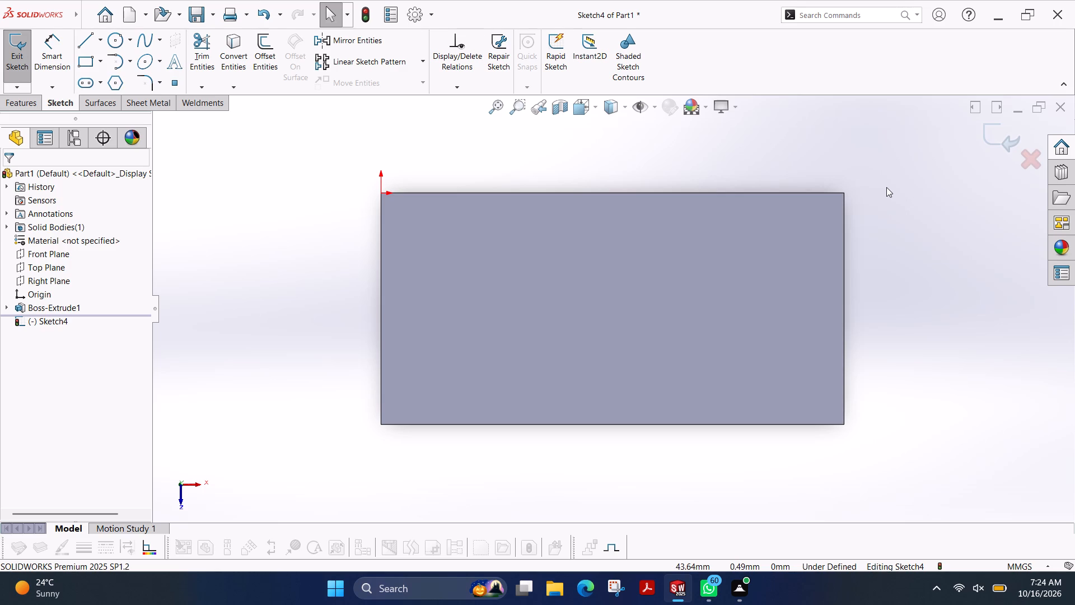
{"action": "left_click", "coordinate": [92, 64]}
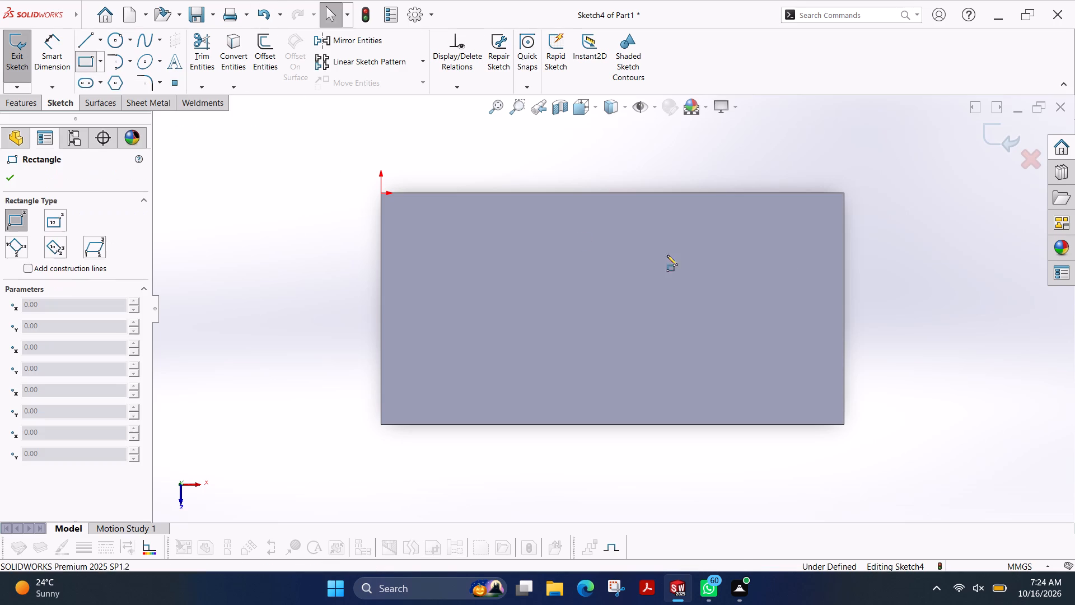
{"action": "left_click", "coordinate": [843, 194]}
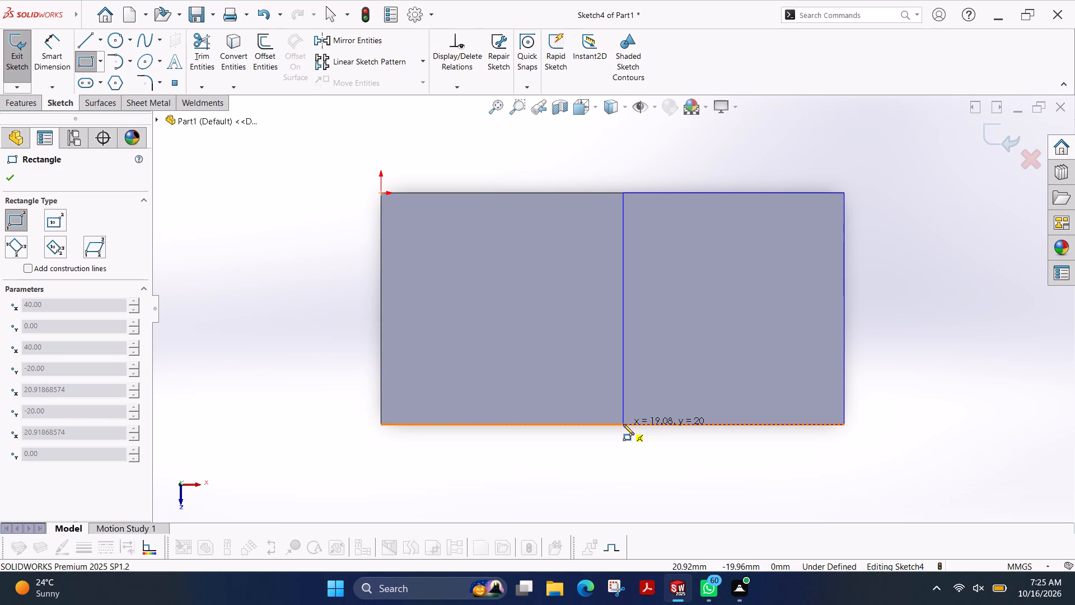
{"action": "left_click", "coordinate": [480, 424]}
{"action": "left_click", "coordinate": [11, 183]}
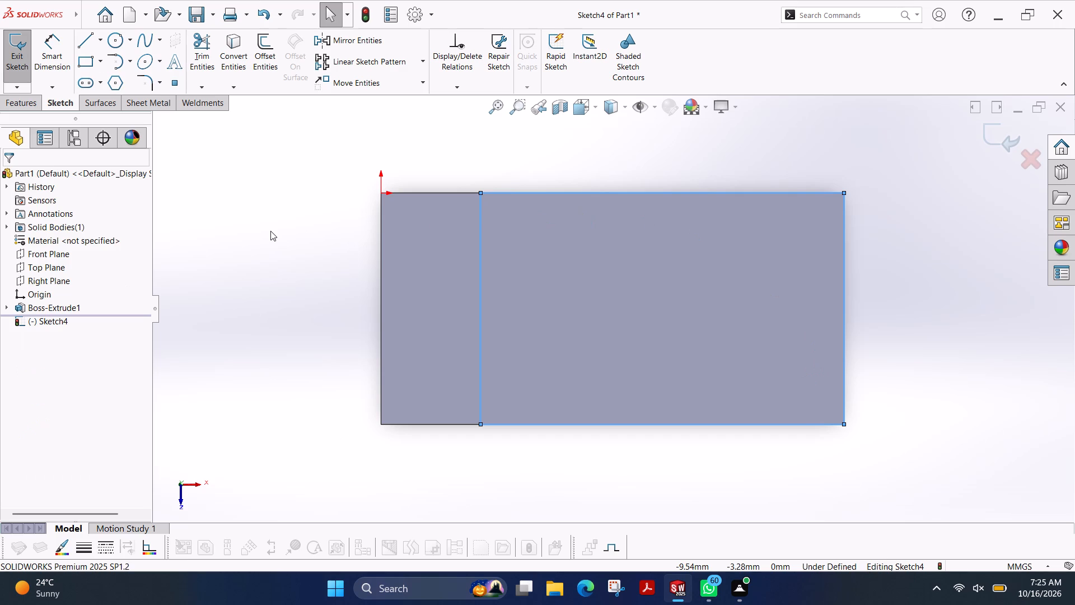
{"action": "key", "text": "Escape"}
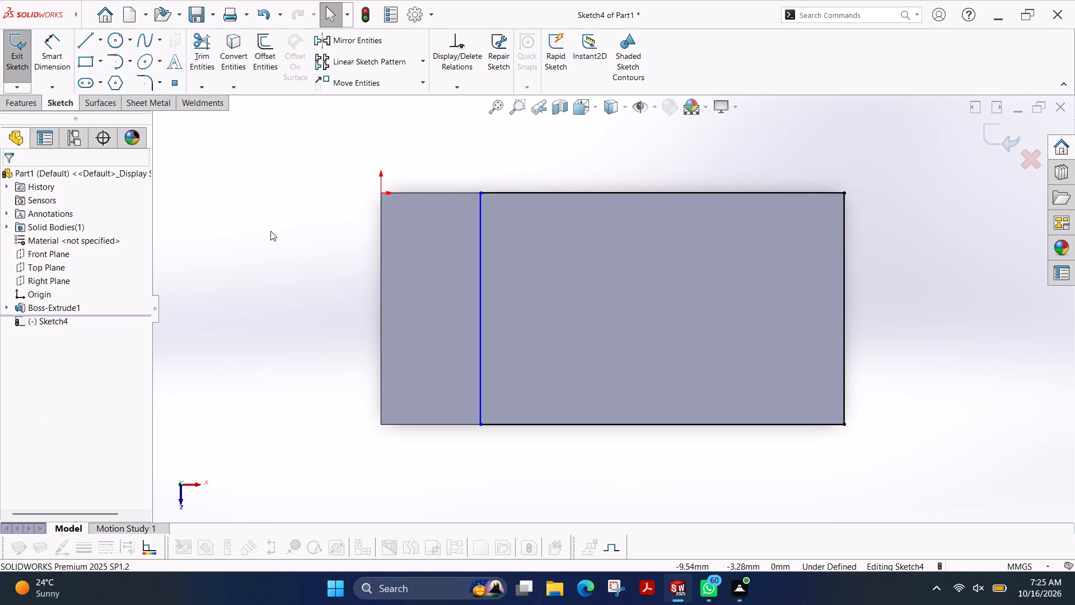
Dimension the rectangle's horizontal edge at 30 mm.
{"action": "left_click", "coordinate": [57, 61]}
{"action": "left_click", "coordinate": [642, 192]}
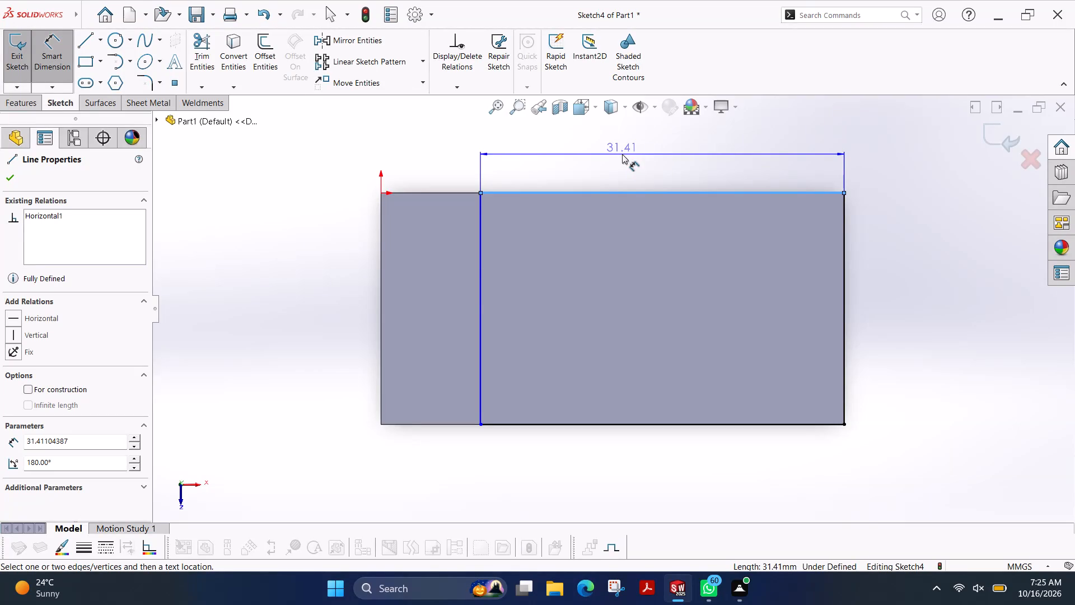
{"action": "type", "text": "30"}
{"action": "key", "text": "Return"}
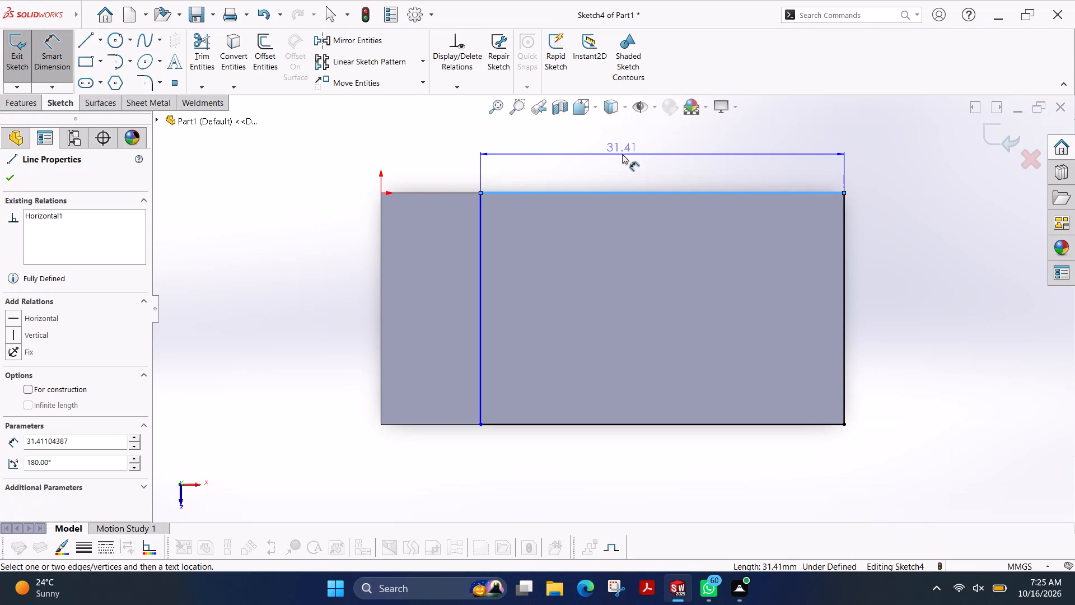
{"action": "double_click", "coordinate": [622, 154]}
{"action": "key", "text": "3"}
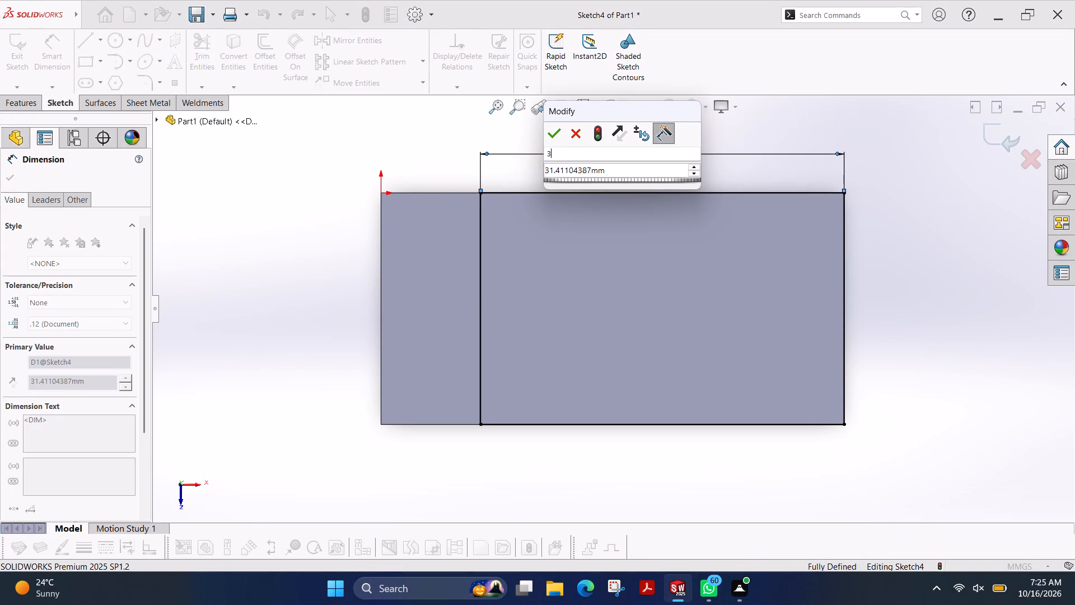
{"action": "key", "text": "Down"}
{"action": "key", "text": "Down"}
{"action": "key", "text": "Escape"}
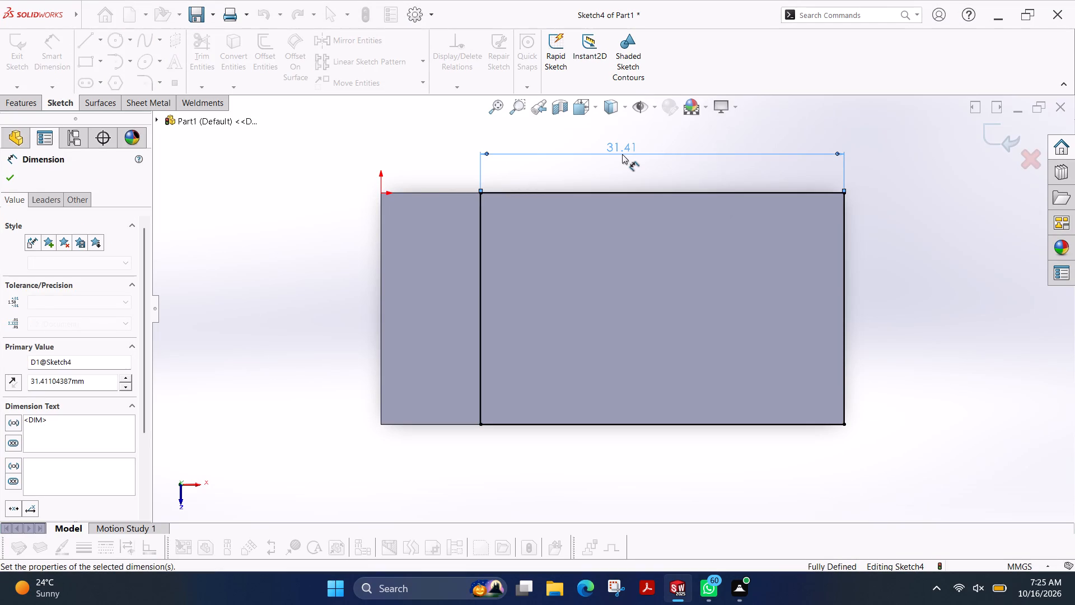
{"action": "double_click", "coordinate": [622, 154]}
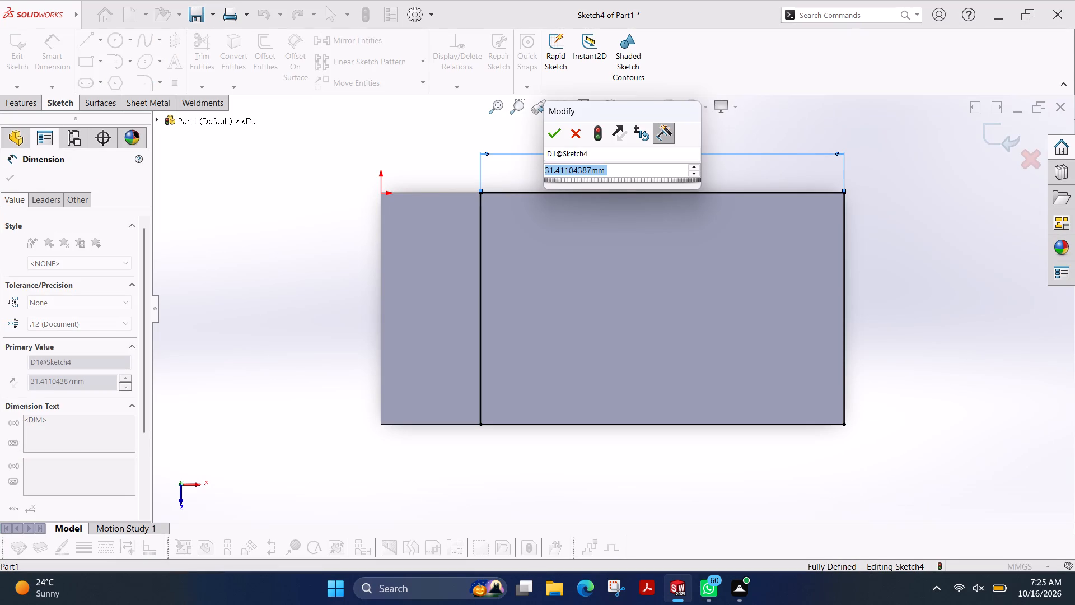
{"action": "type", "text": "30"}
{"action": "key", "text": "Return"}
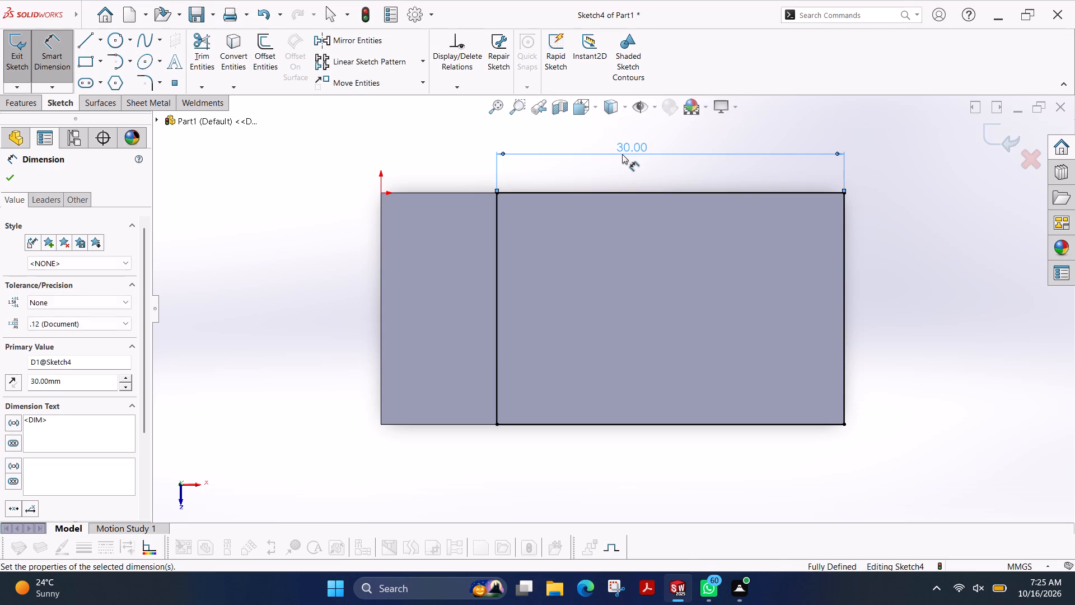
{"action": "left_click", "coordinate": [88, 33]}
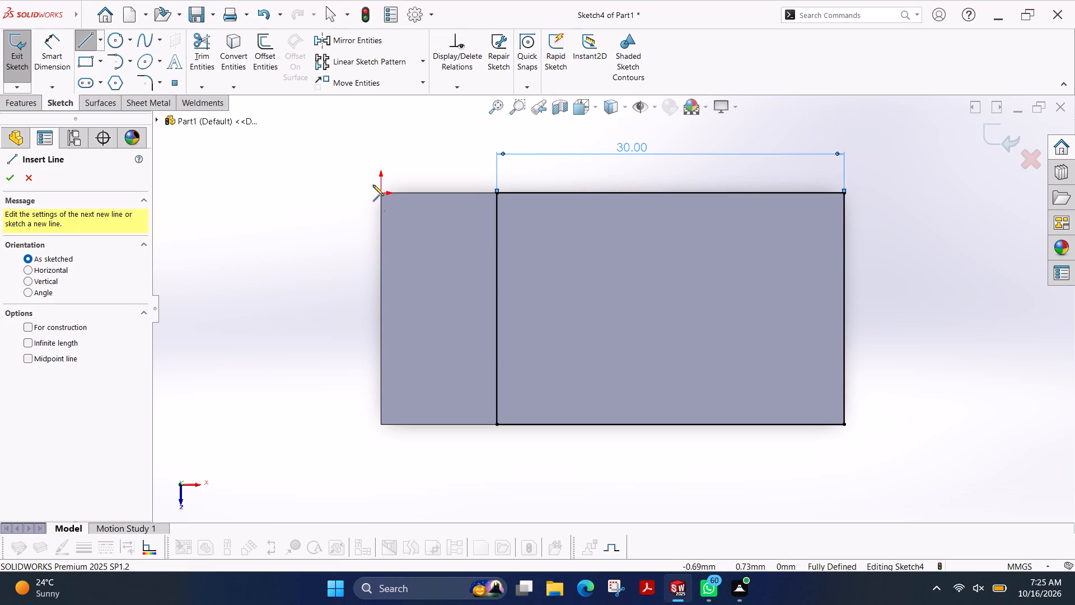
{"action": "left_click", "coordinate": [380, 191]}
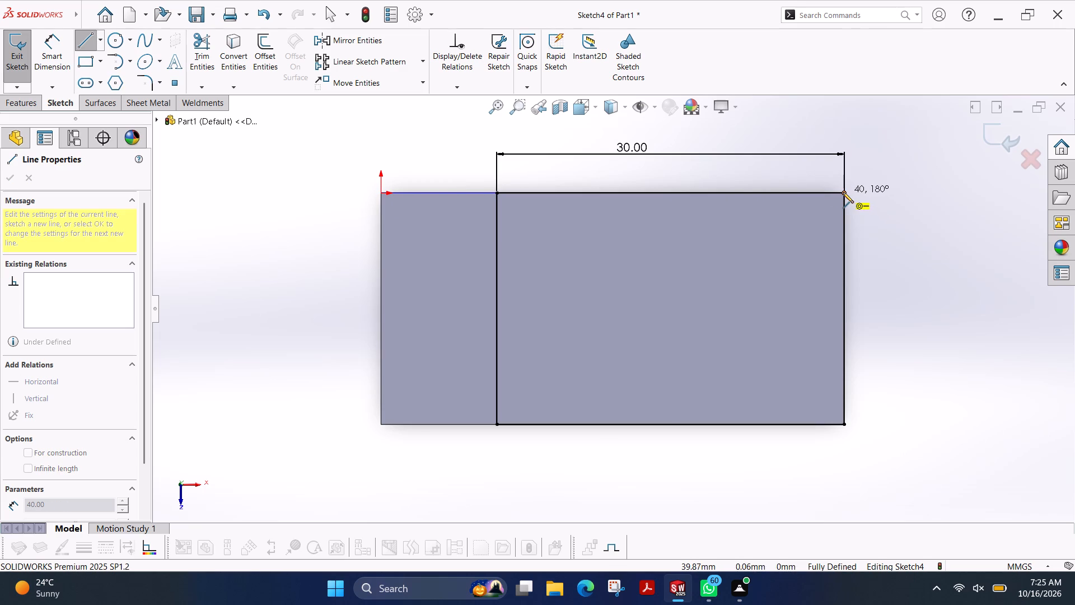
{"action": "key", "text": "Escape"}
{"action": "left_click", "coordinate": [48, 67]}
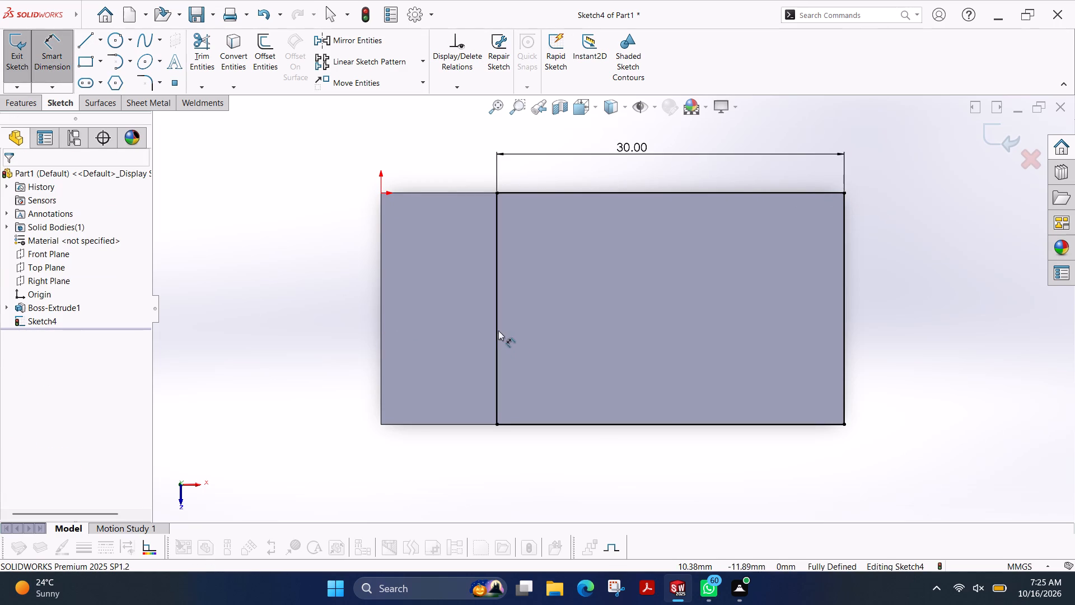
Exit the sketch and start a blind boss extrusion of the 30 mm rectangle upward from the block's top face.
{"action": "left_click", "coordinate": [5, 63]}
{"action": "left_click", "coordinate": [25, 100]}
{"action": "left_click", "coordinate": [29, 72]}
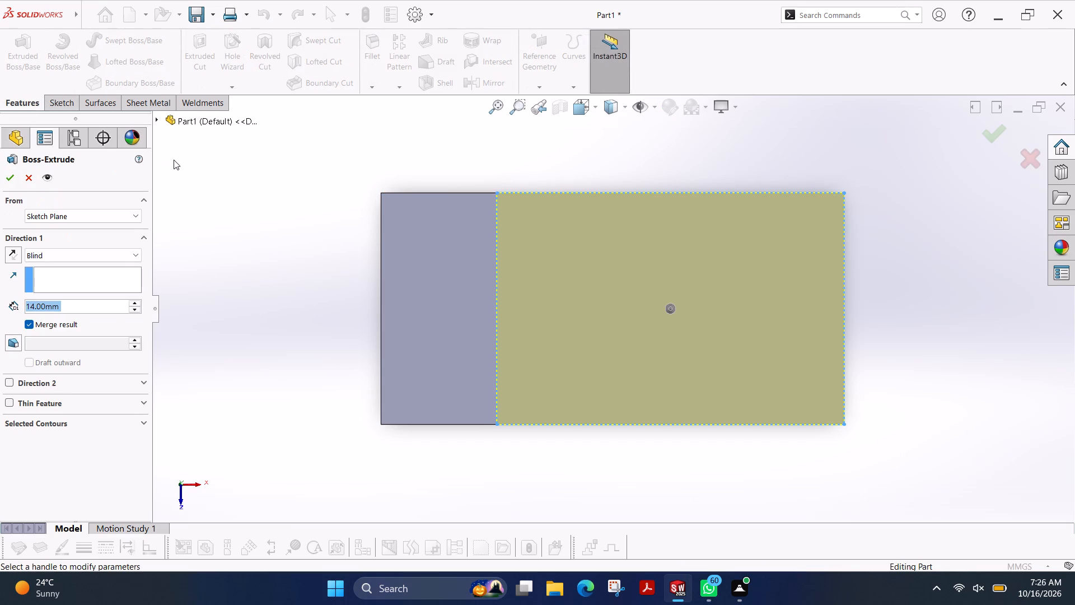
{"action": "middle_click_drag", "start_coordinate": [316, 294], "coordinate": [303, 207], "text": "ctrl+shift"}
{"action": "scroll", "coordinate": [518, 246], "scroll_direction": "down", "scroll_amount": 2}
{"action": "scroll", "coordinate": [518, 246], "scroll_direction": "up", "scroll_amount": 4}
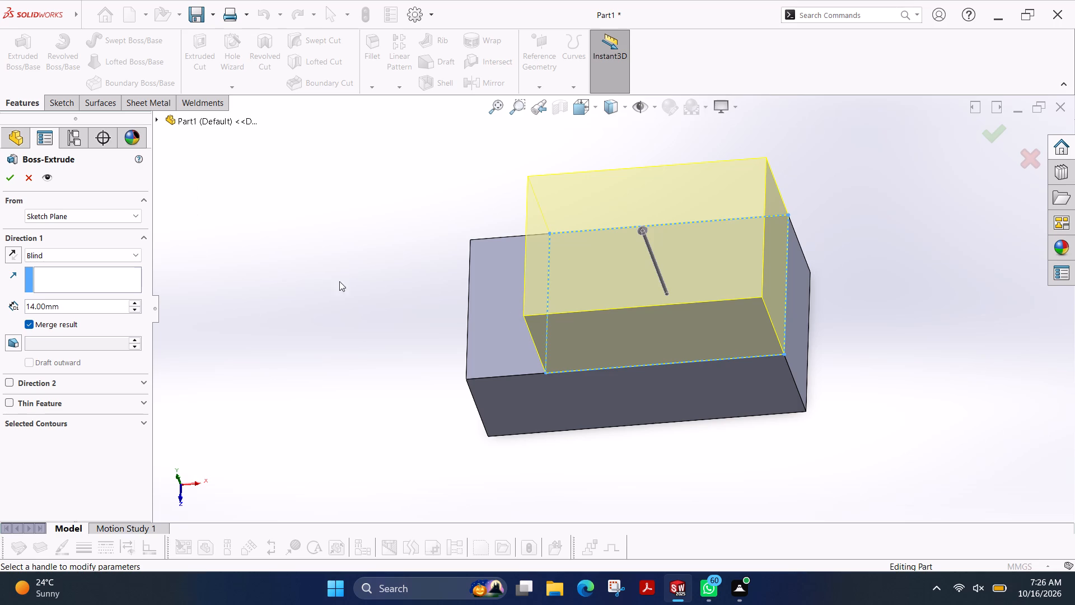
{"action": "middle_click_drag", "start_coordinate": [404, 417], "coordinate": [404, 380], "text": "ctrl+shift"}
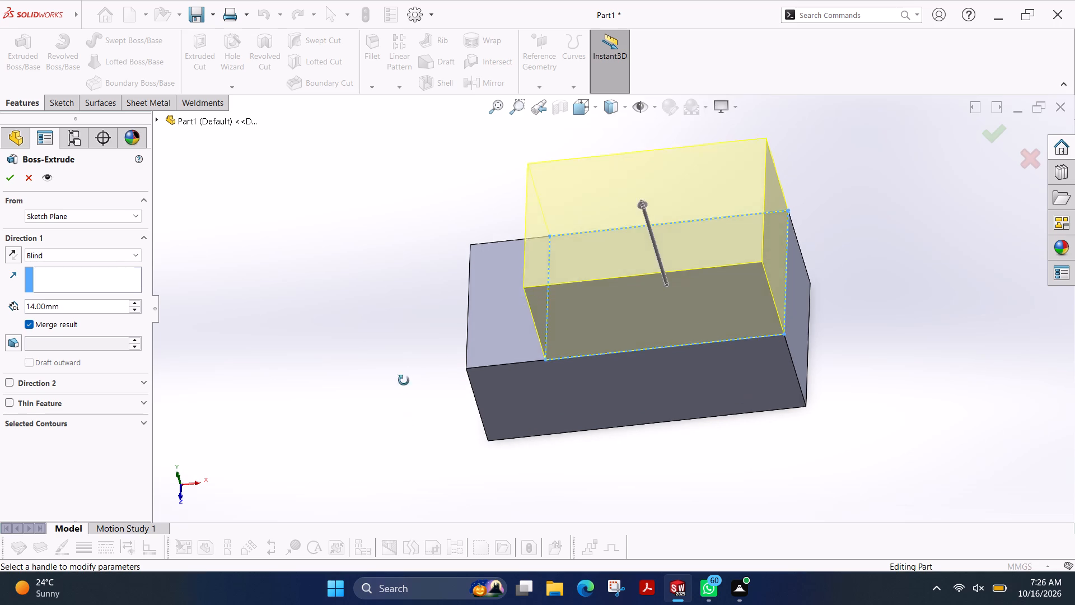
{"action": "middle_click_drag", "start_coordinate": [404, 380], "coordinate": [399, 325], "text": "ctrl+shift"}
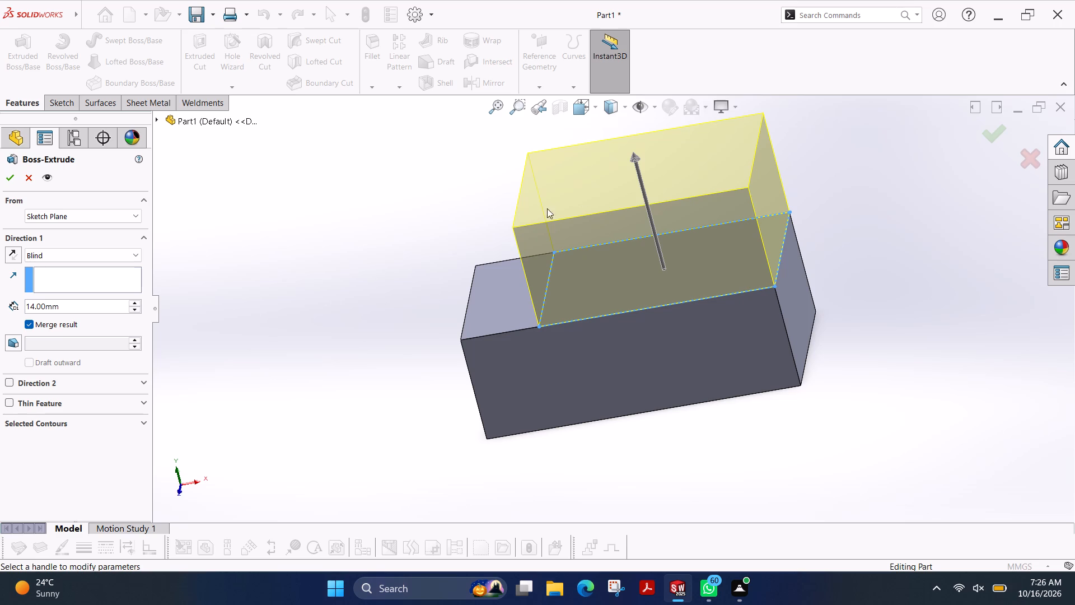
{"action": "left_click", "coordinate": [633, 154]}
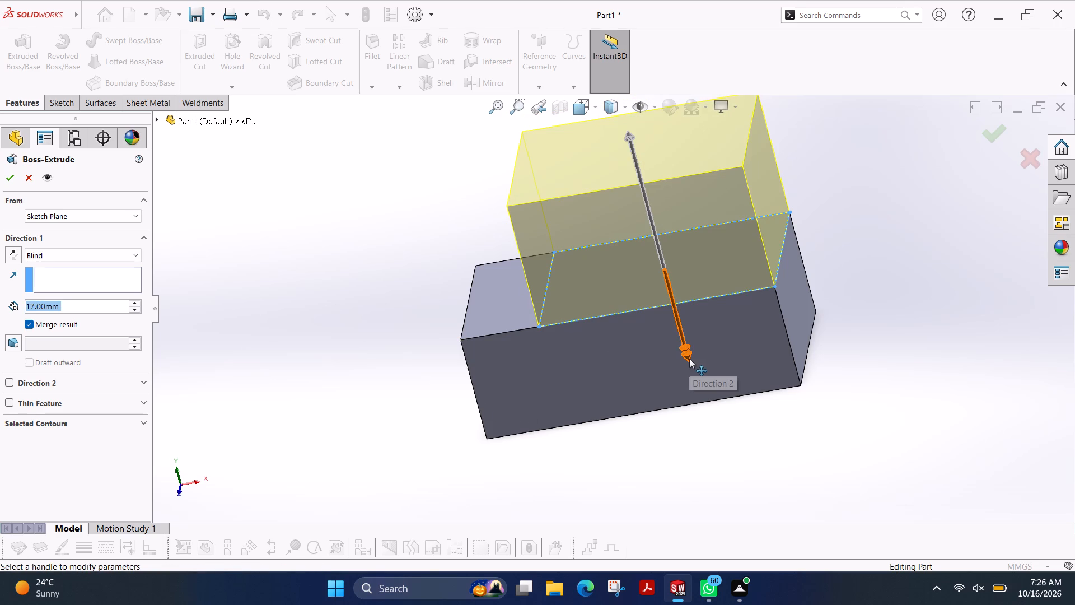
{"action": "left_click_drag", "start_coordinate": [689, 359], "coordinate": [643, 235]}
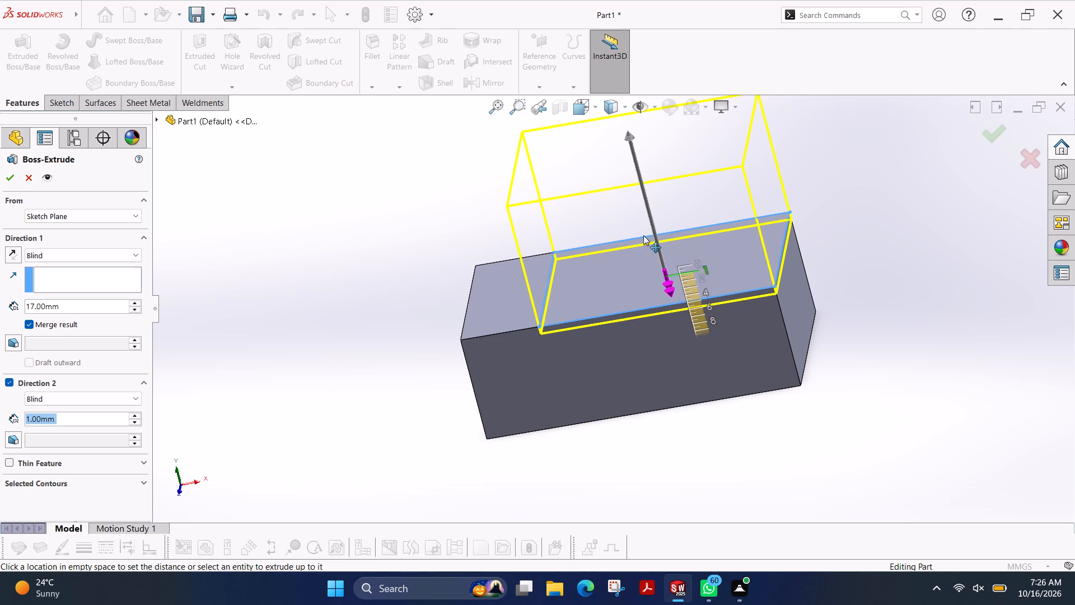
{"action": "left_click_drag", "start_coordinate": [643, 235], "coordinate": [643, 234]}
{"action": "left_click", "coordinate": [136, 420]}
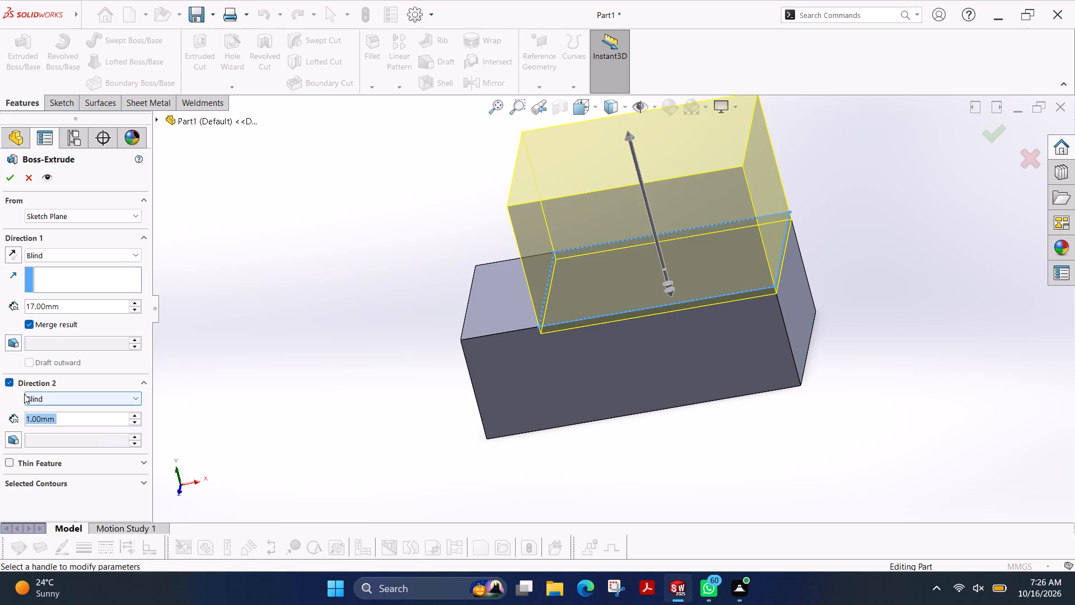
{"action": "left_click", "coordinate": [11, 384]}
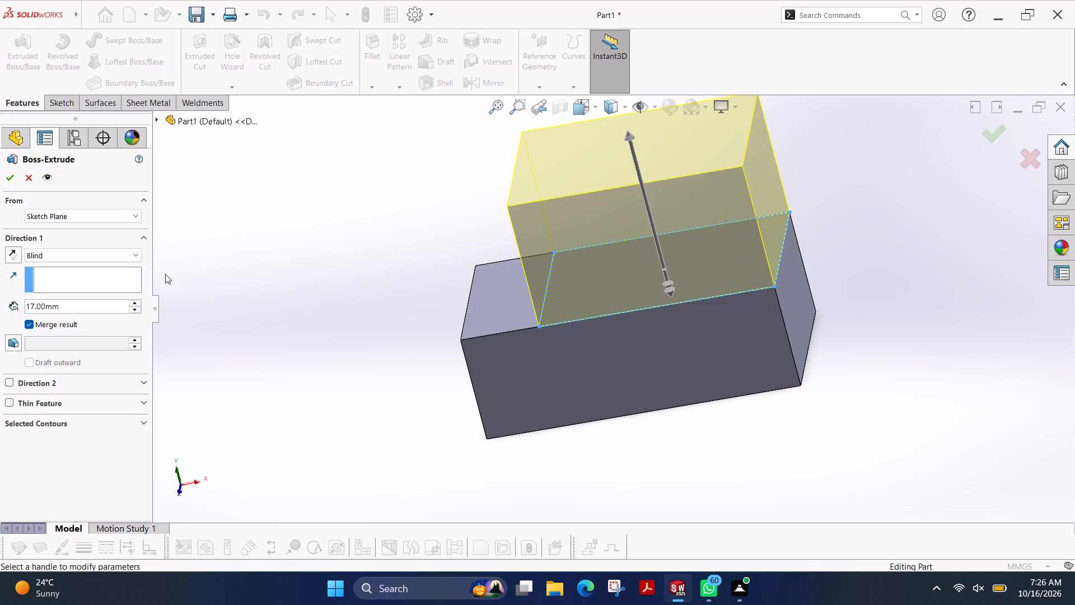
Set the blind extrusion depth to 51 mm and complete the boss.
{"action": "double_click", "coordinate": [110, 304]}
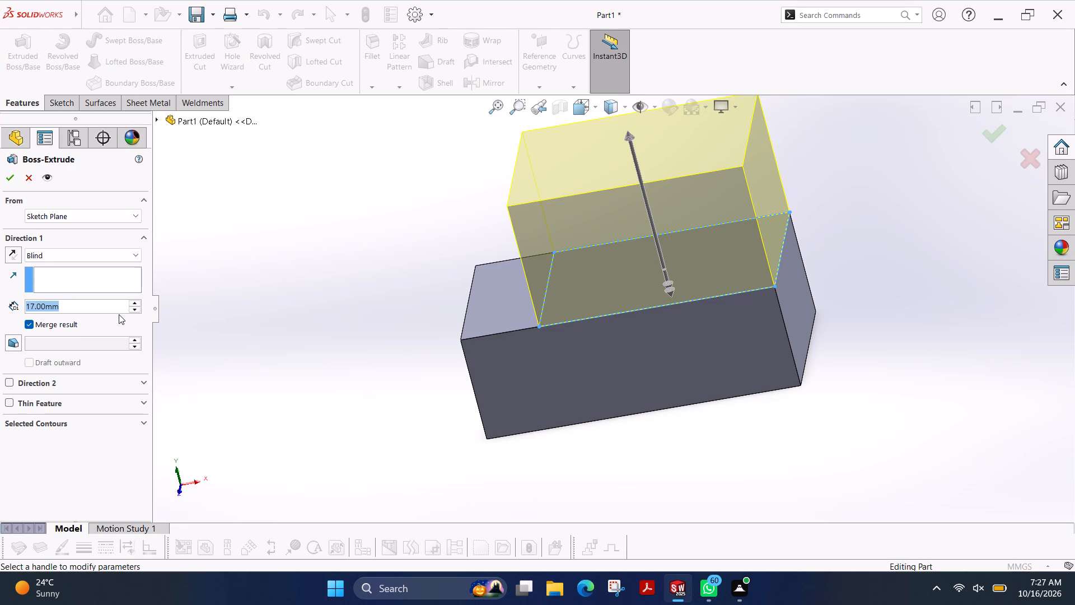
{"action": "key", "text": "Up"}
{"action": "key", "text": "Up"}
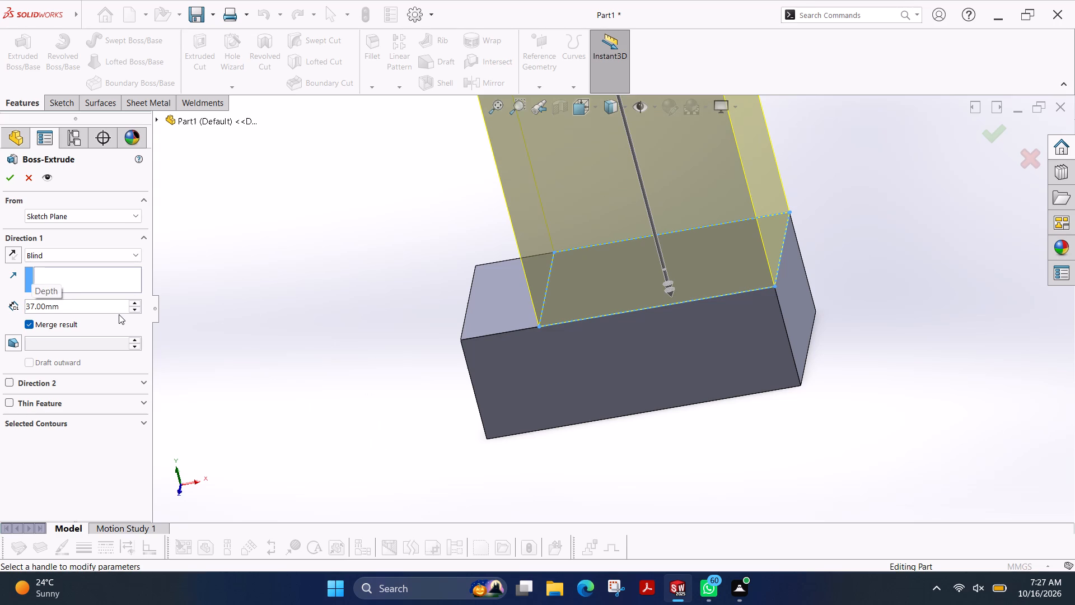
{"action": "key", "text": "Up"}
{"action": "key", "text": "Down"}
{"action": "double_click", "coordinate": [74, 311]}
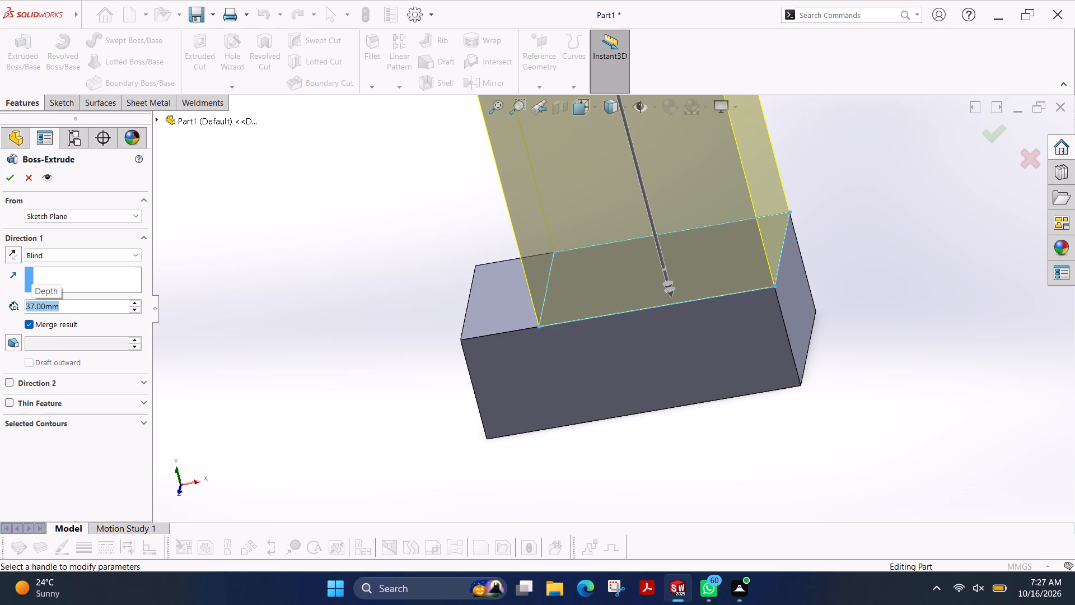
{"action": "type", "text": "51."}
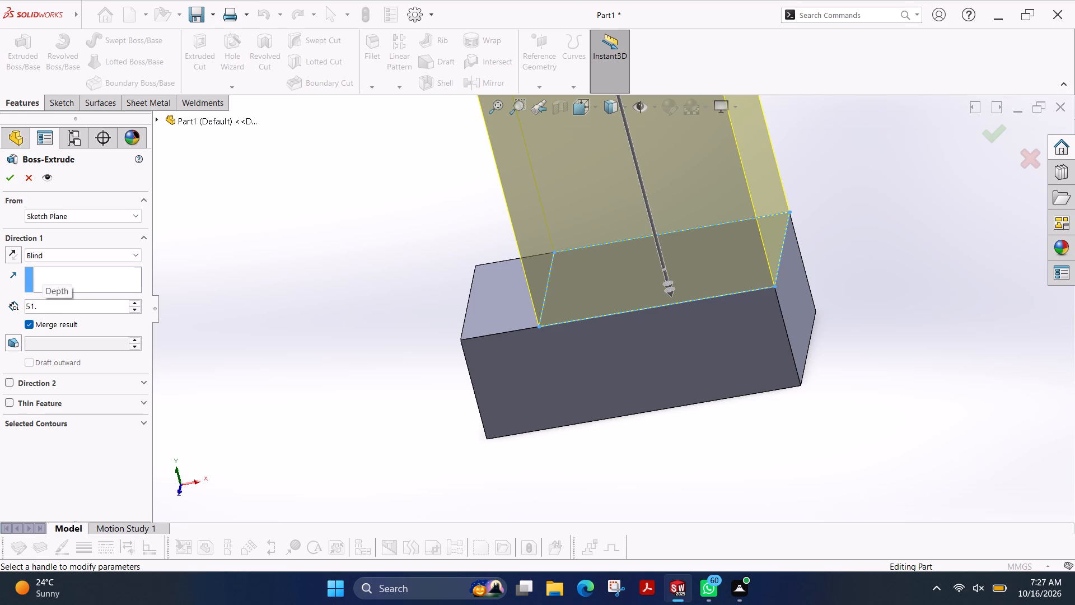
{"action": "key", "text": "BackSpace"}
{"action": "key", "text": "Return"}
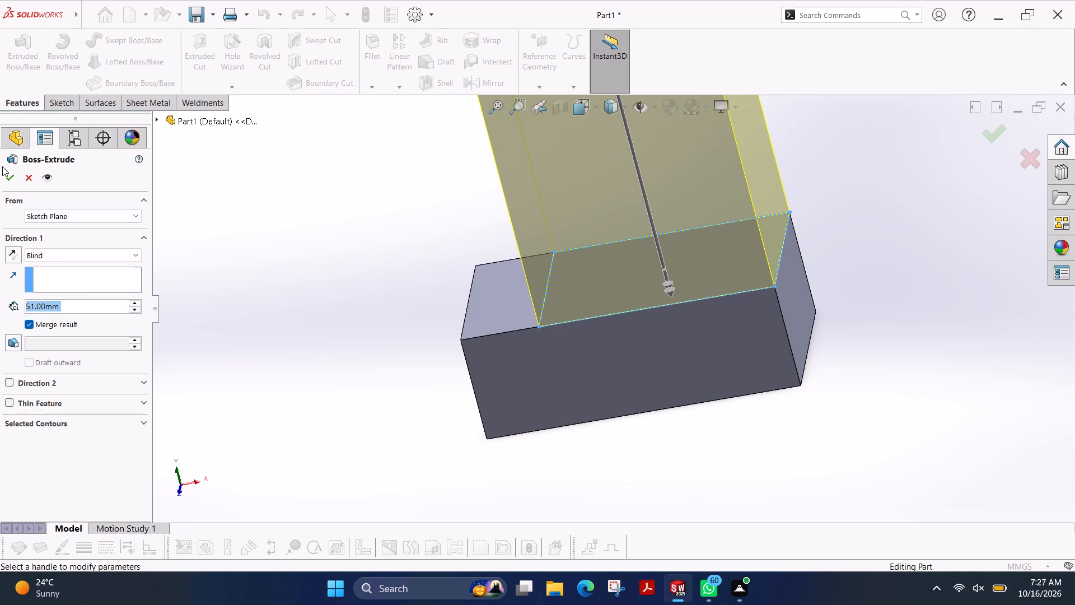
{"action": "left_click", "coordinate": [12, 176]}
Start a new sketch on the front L-shaped face of the block and upright boss.
{"action": "scroll", "coordinate": [562, 277], "scroll_direction": "up", "scroll_amount": 5}
{"action": "scroll", "coordinate": [681, 131], "scroll_direction": "down", "scroll_amount": 2}
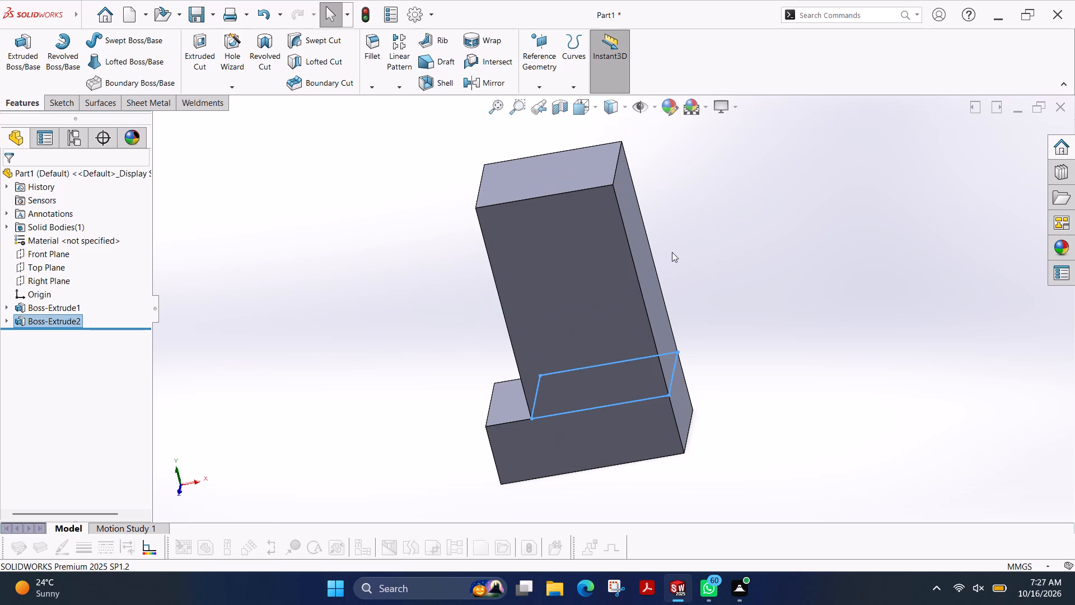
{"action": "key", "text": "Escape"}
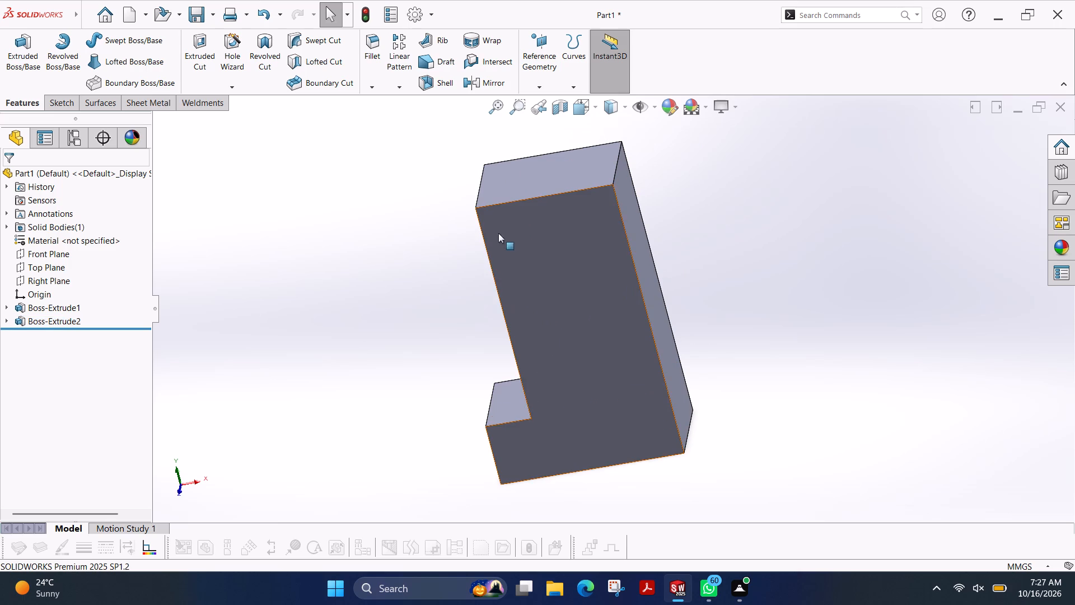
{"action": "left_click", "coordinate": [532, 247]}
{"action": "left_click", "coordinate": [53, 103]}
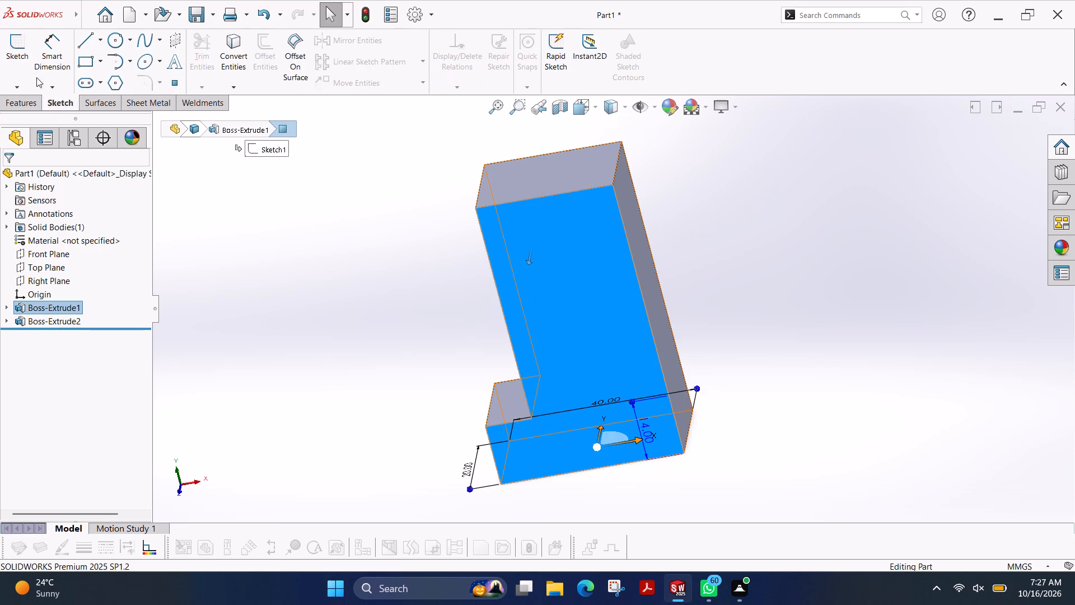
{"action": "left_click", "coordinate": [6, 48]}
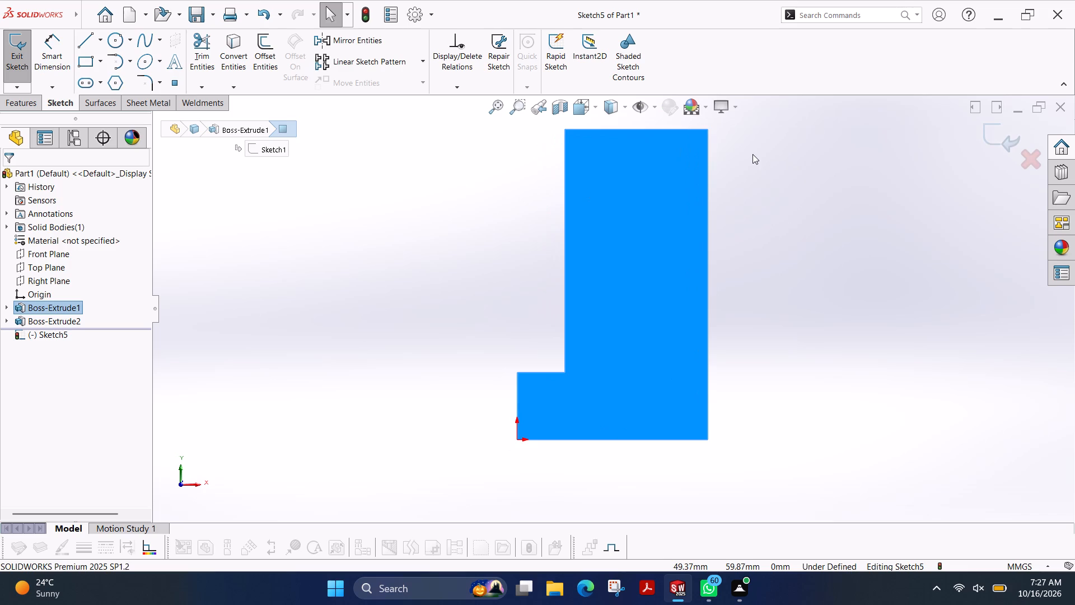
{"action": "scroll", "coordinate": [749, 154], "scroll_direction": "down", "scroll_amount": 3}
{"action": "scroll", "coordinate": [744, 153], "scroll_direction": "up", "scroll_amount": 2}
{"action": "key", "text": "Escape"}
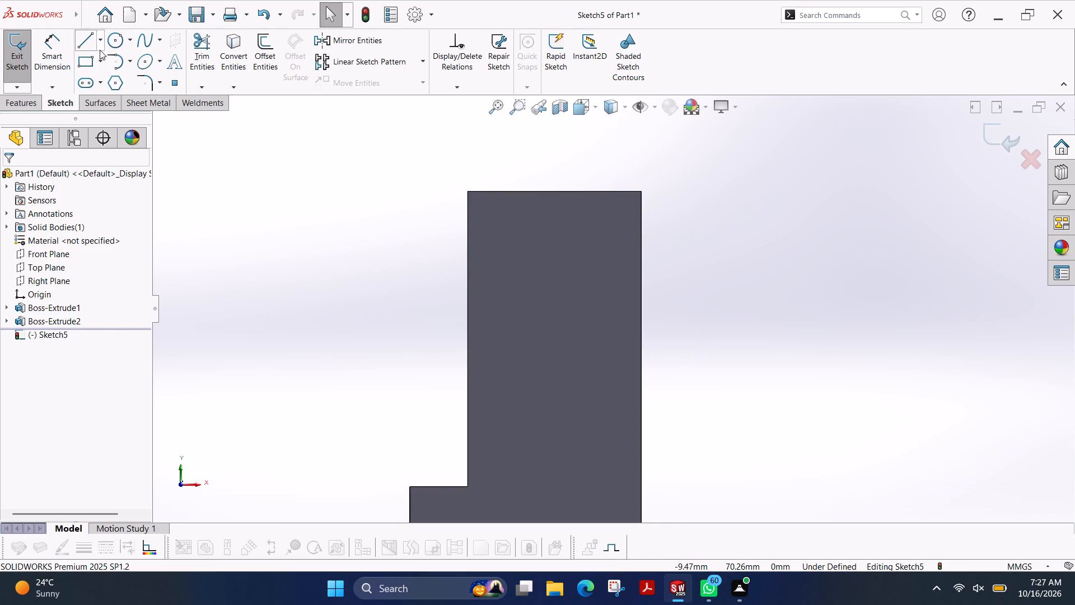
Draw a line about 35 mm up from the bottom edge along the boss's step-side edge, continuing with a slanted line about 32 mm to the top edge.
{"action": "left_click", "coordinate": [88, 44]}
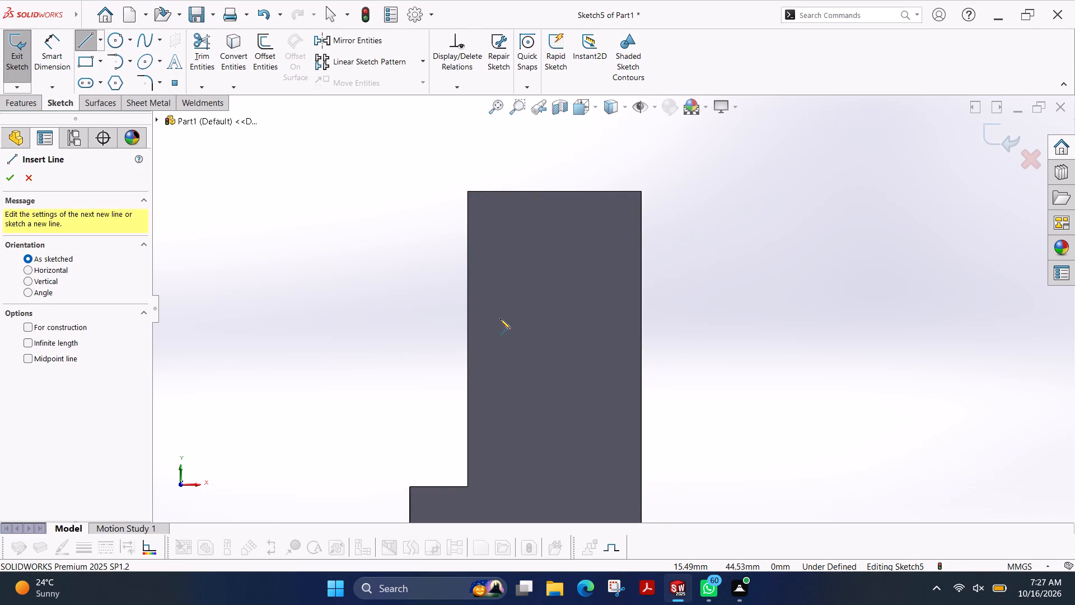
{"action": "scroll", "coordinate": [514, 346], "scroll_direction": "up", "scroll_amount": 2}
{"action": "scroll", "coordinate": [514, 346], "scroll_direction": "down", "scroll_amount": 1}
{"action": "scroll", "coordinate": [514, 346], "scroll_direction": "up", "scroll_amount": 3}
{"action": "scroll", "coordinate": [576, 364], "scroll_direction": "down", "scroll_amount": 3}
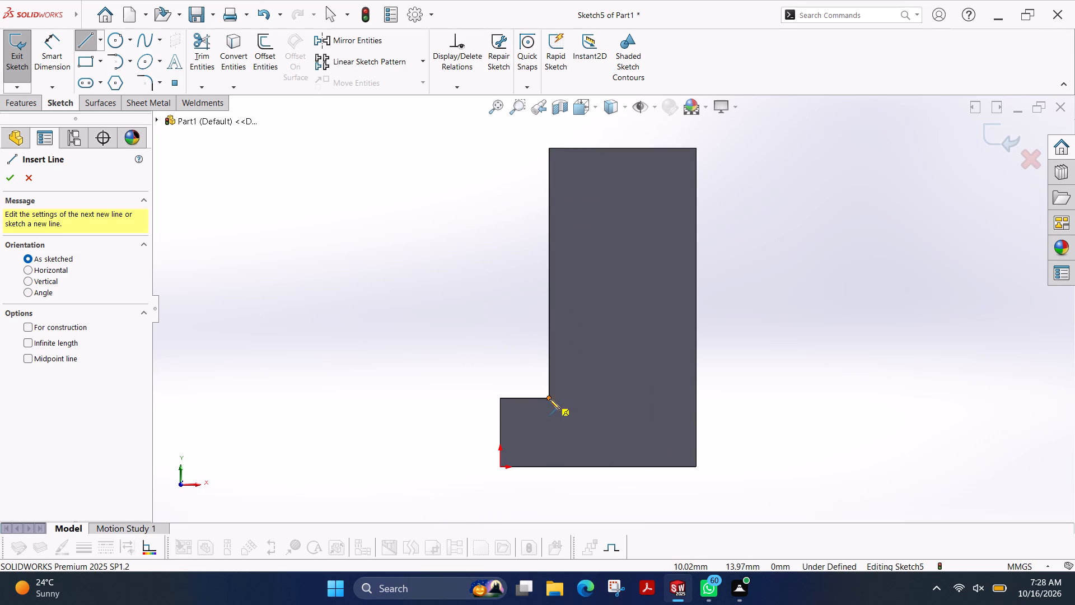
{"action": "left_click", "coordinate": [549, 467]}
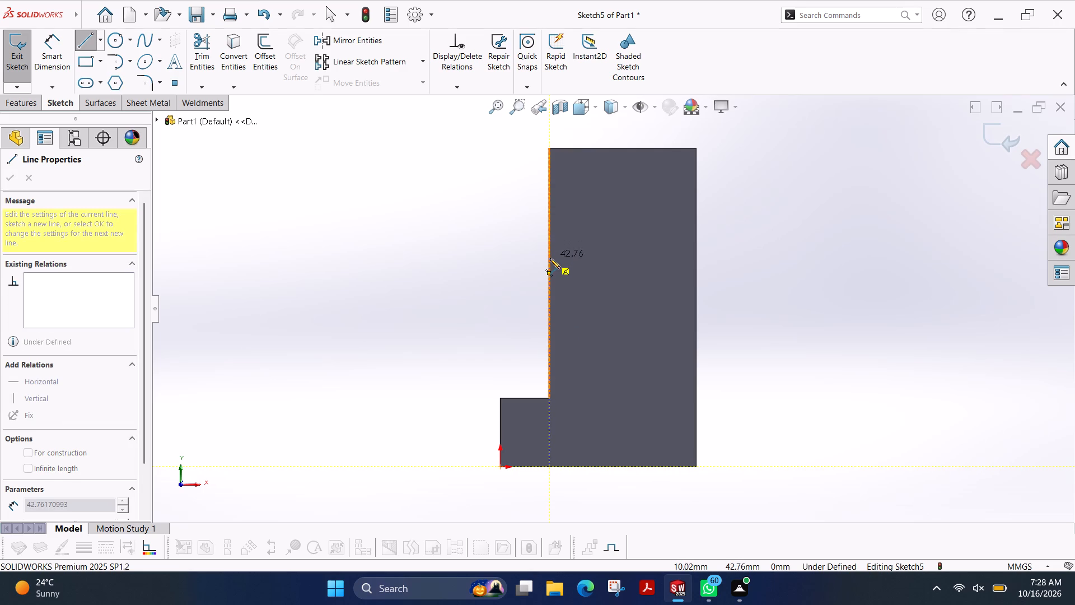
{"action": "left_click", "coordinate": [551, 295]}
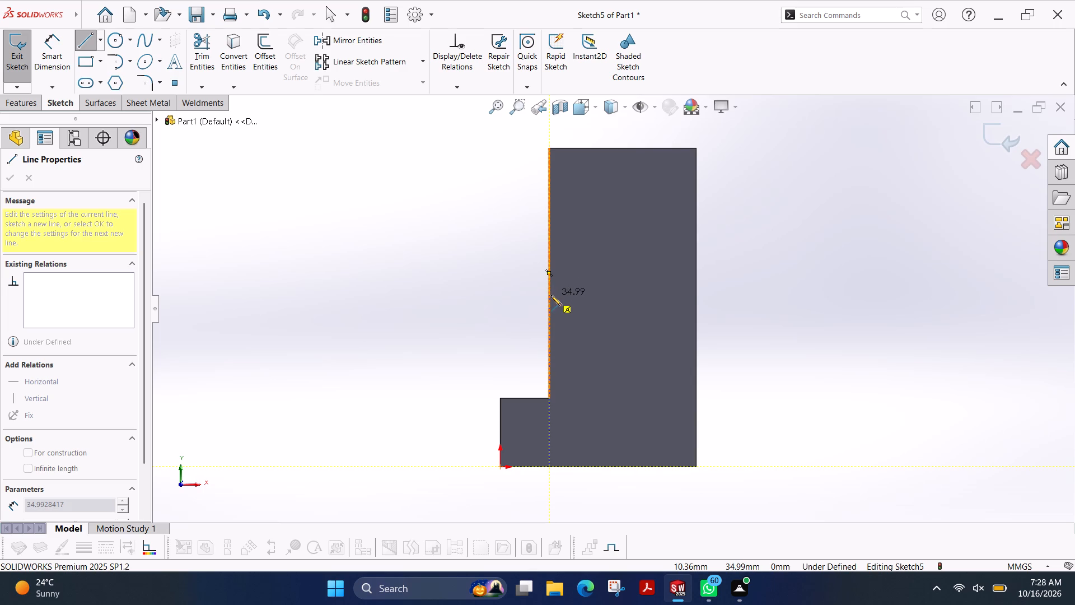
{"action": "left_click", "coordinate": [607, 147]}
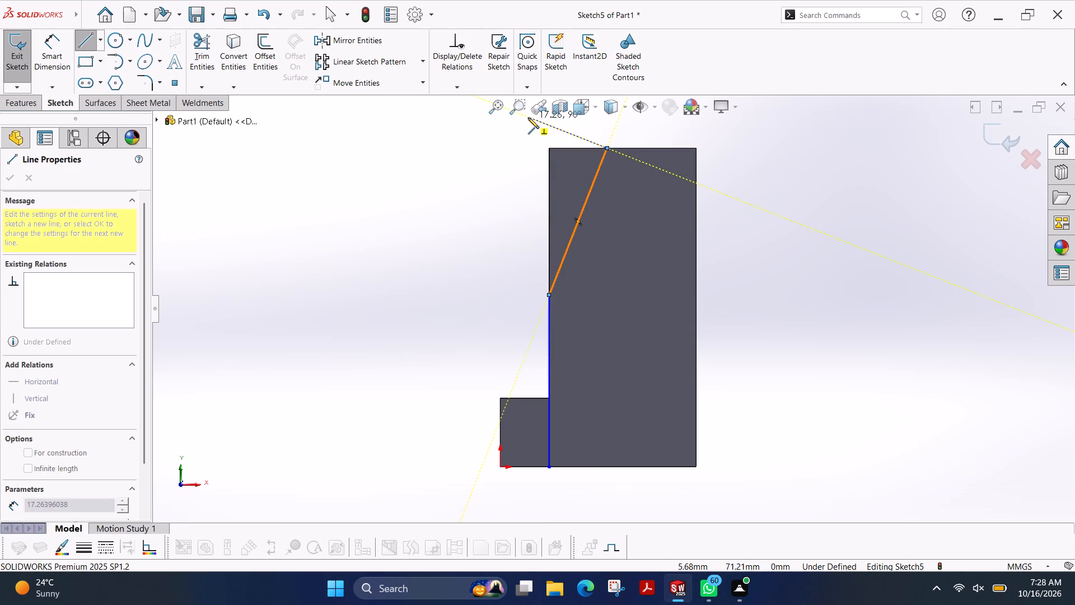
{"action": "key", "text": "Escape"}
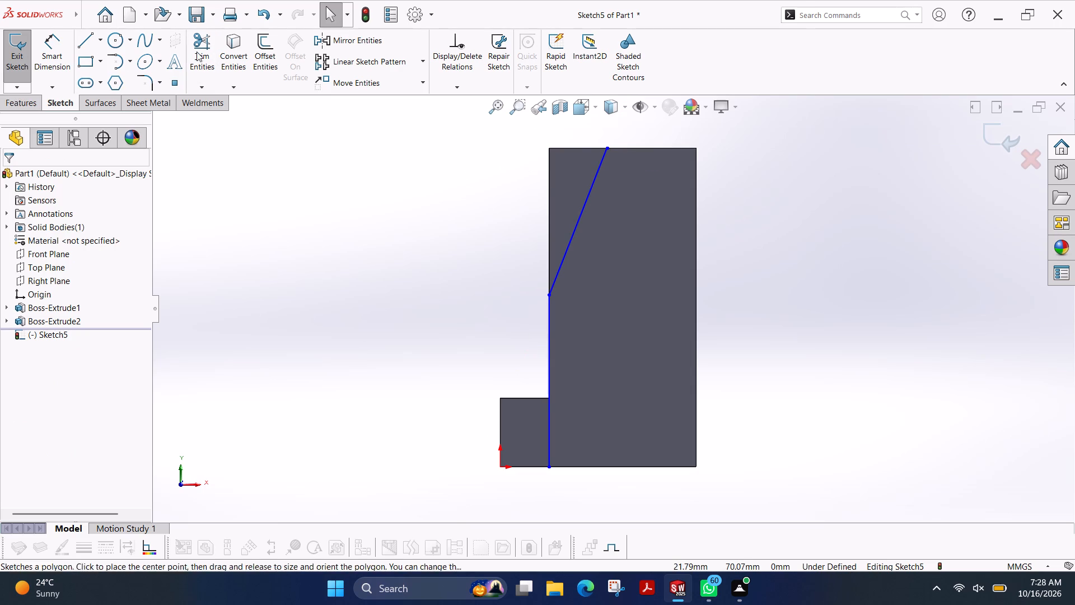
Dimension the vertical sketch line at 35 mm.
{"action": "left_click", "coordinate": [61, 57]}
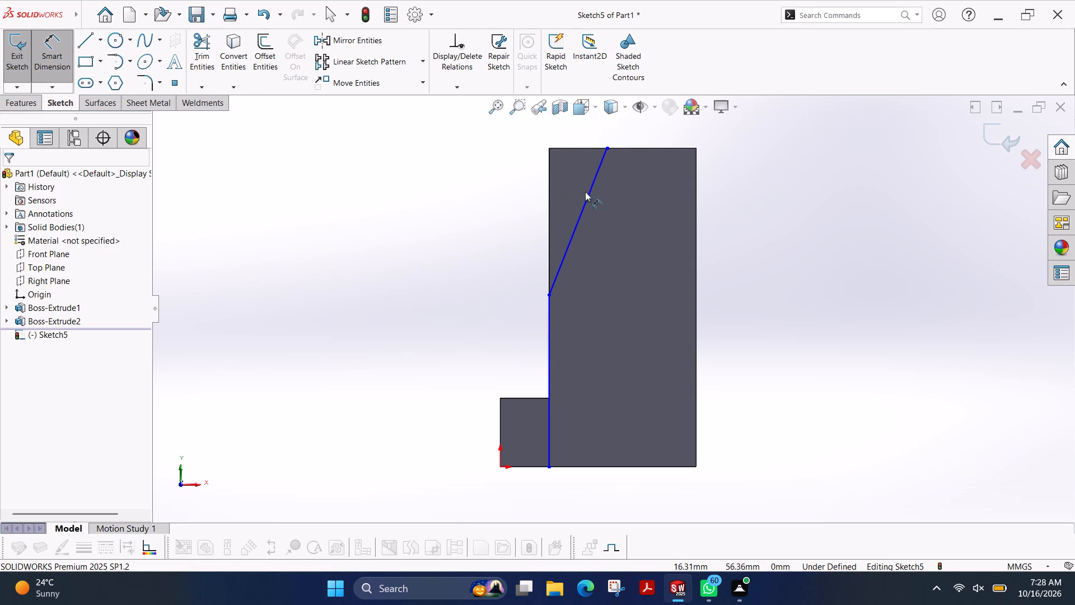
{"action": "left_click", "coordinate": [549, 365]}
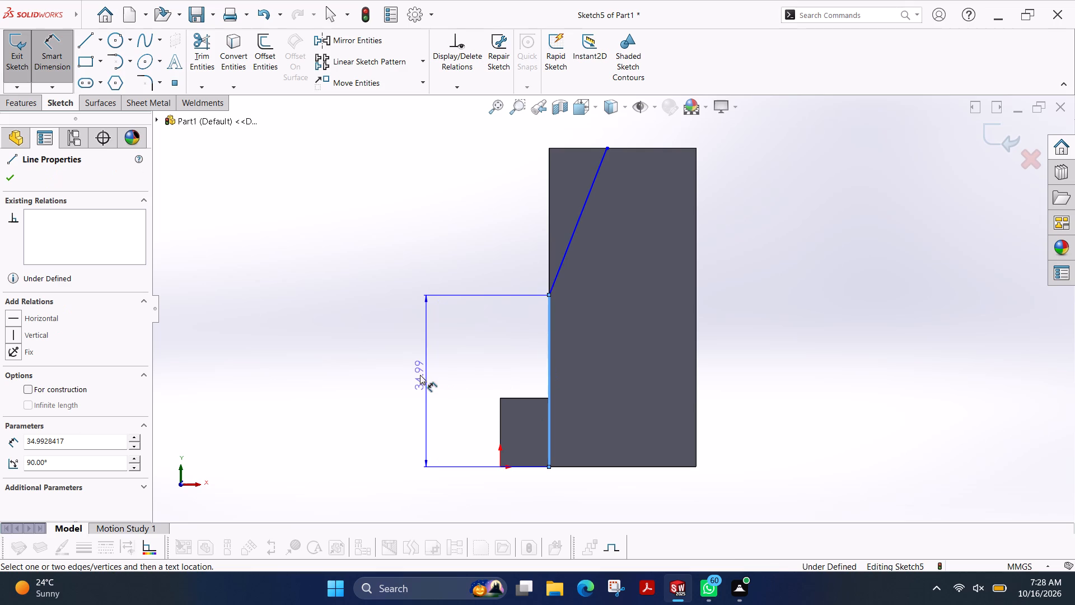
{"action": "left_click", "coordinate": [400, 393]}
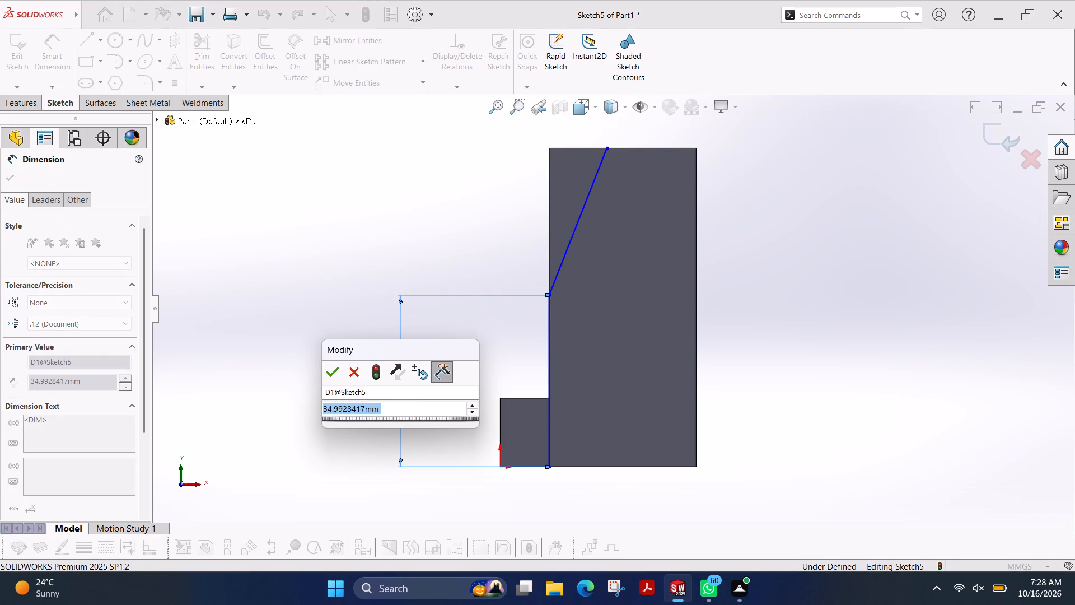
{"action": "type", "text": "35"}
{"action": "key", "text": "Return"}
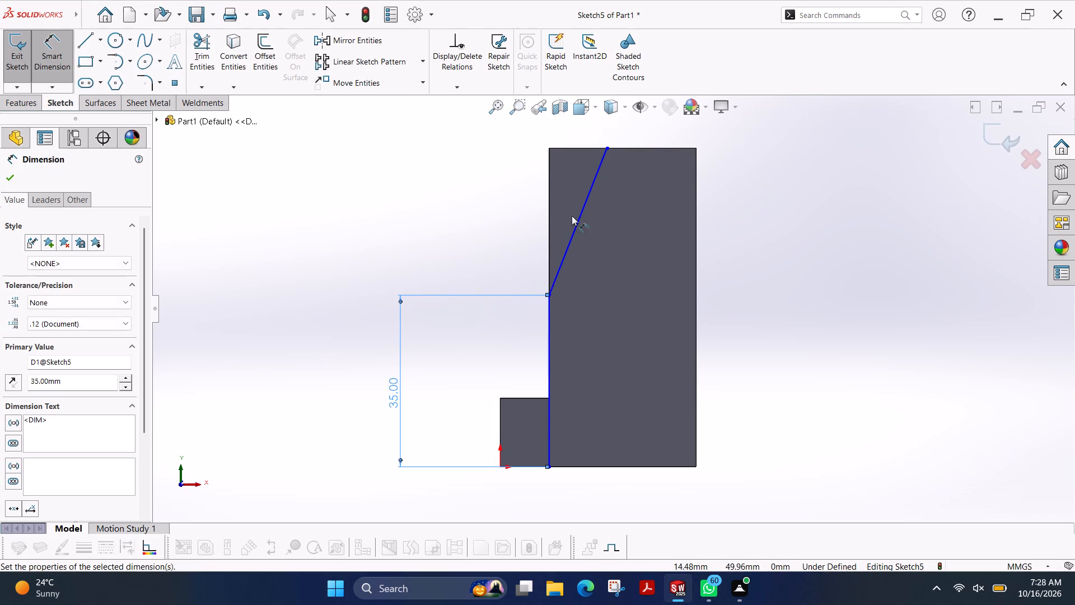
Dimension the angle between the slanted line and the boss's step-side vertical edge at 30°.
{"action": "left_click", "coordinate": [588, 199]}
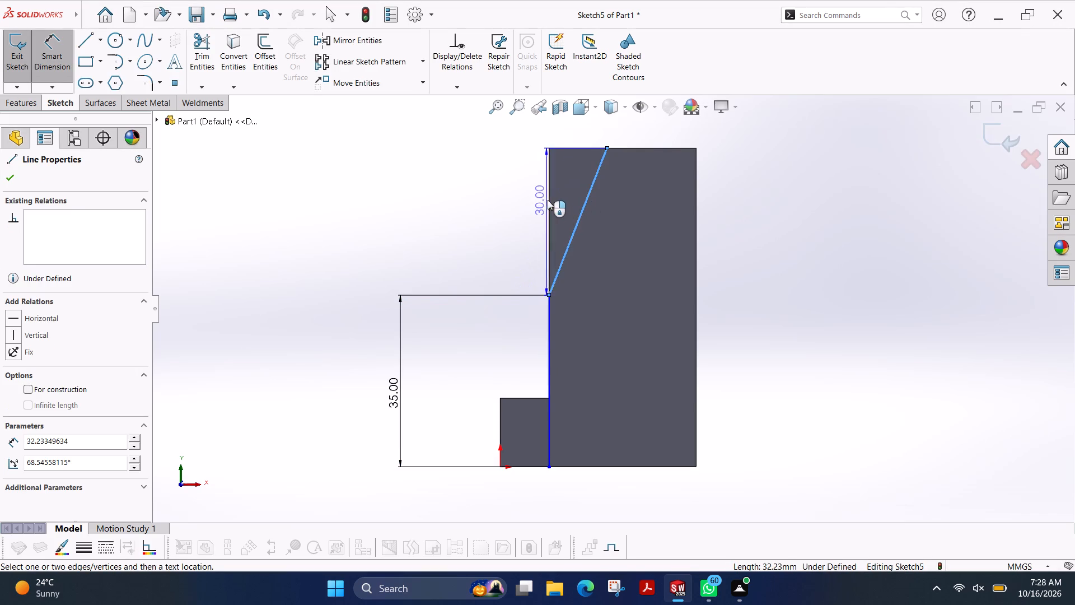
{"action": "left_click", "coordinate": [548, 200]}
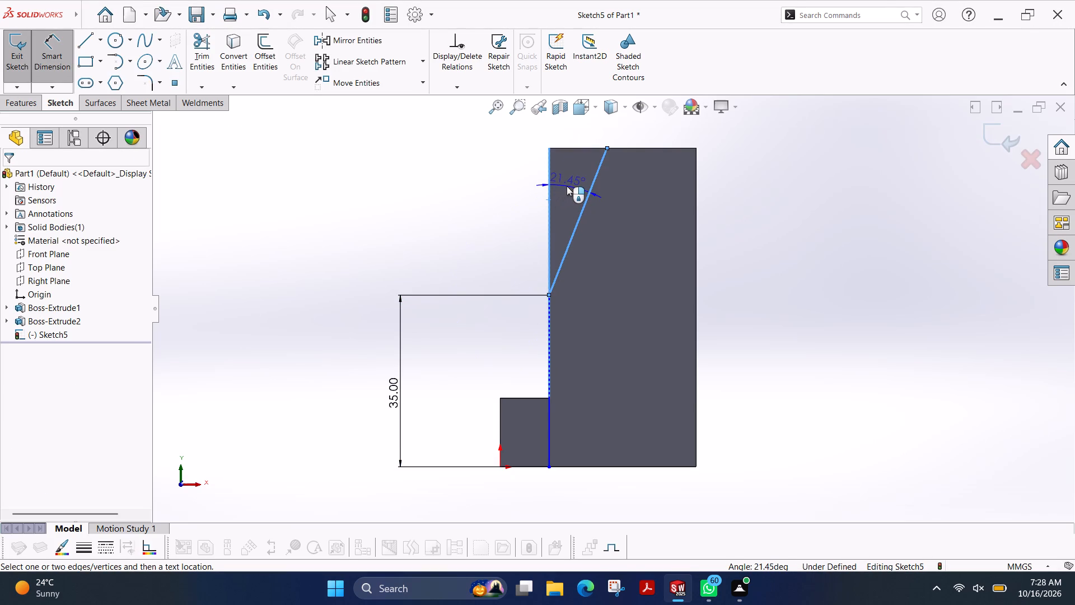
{"action": "left_click", "coordinate": [567, 186]}
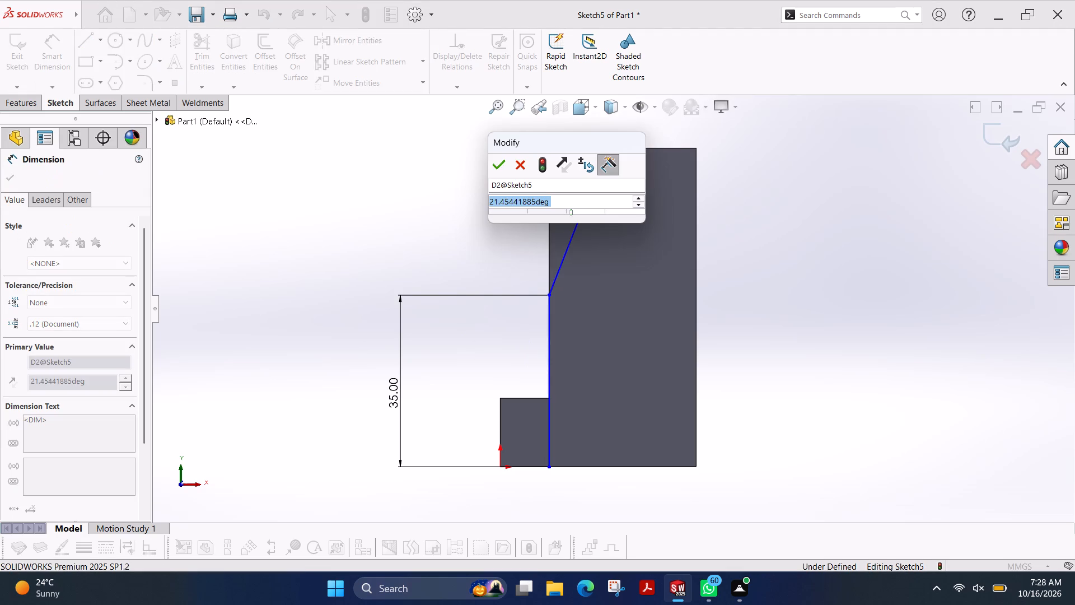
{"action": "type", "text": "30"}
{"action": "key", "text": "Return"}
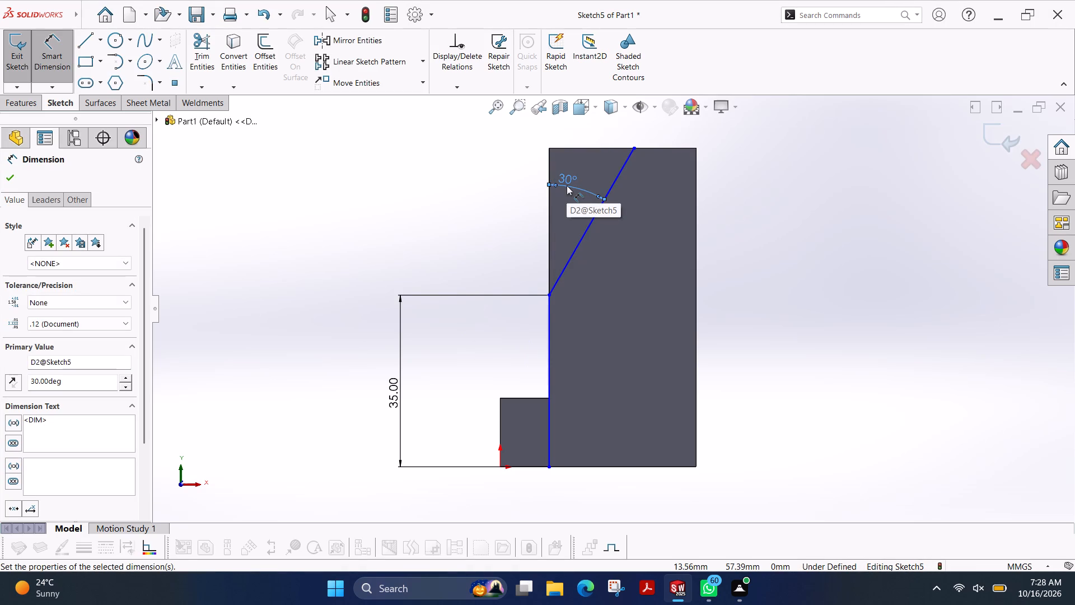
Trim away the 35 mm vertical line below the slanted line.
{"action": "left_click", "coordinate": [206, 50]}
{"action": "left_click_drag", "start_coordinate": [606, 366], "coordinate": [426, 371]}
Close the triangle at the boss's upper corner with a 30 mm vertical line and a horizontal line about 17.3 mm long.
{"action": "left_click", "coordinate": [80, 36]}
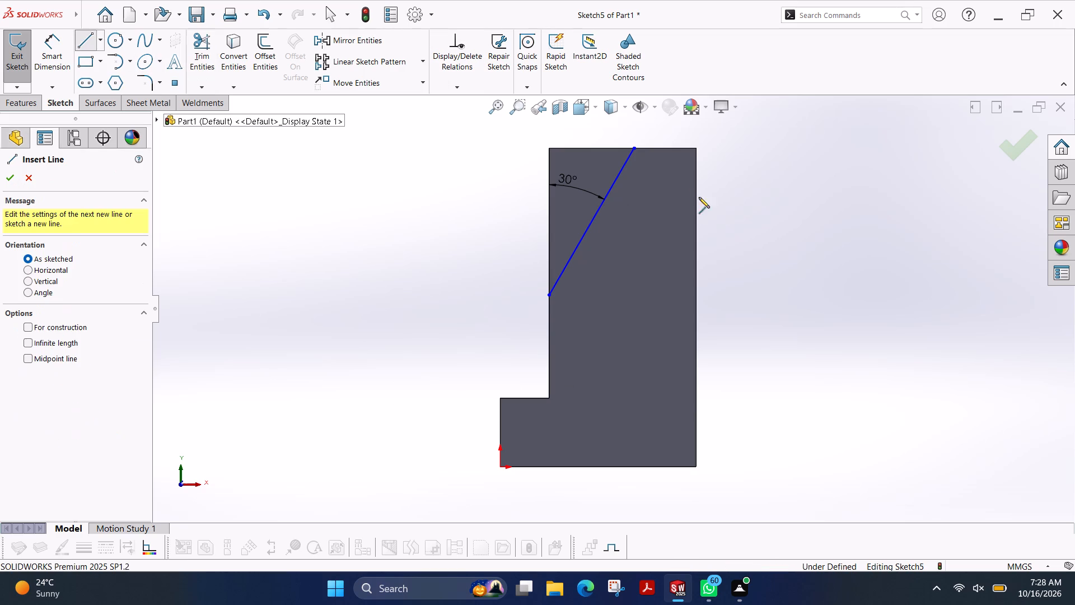
{"action": "left_click", "coordinate": [548, 147]}
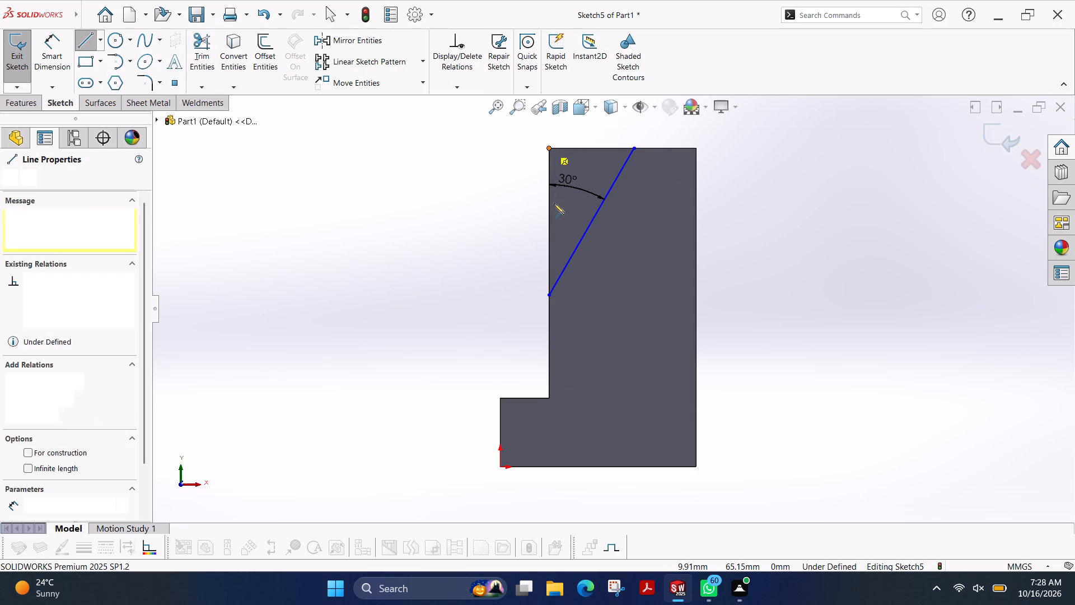
{"action": "left_click", "coordinate": [548, 296]}
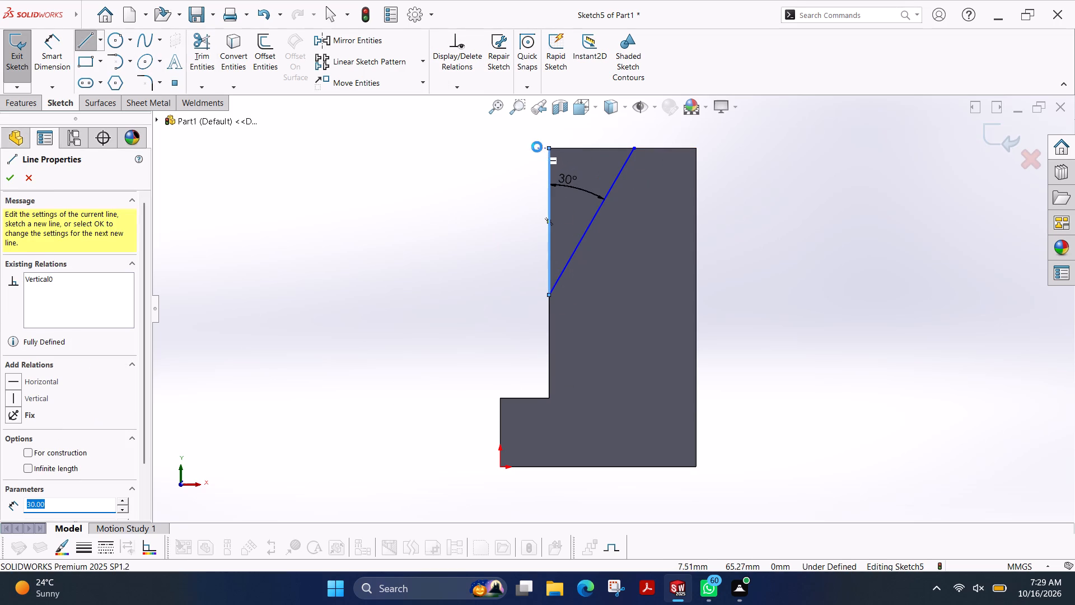
{"action": "key", "text": "Escape"}
{"action": "left_click", "coordinate": [86, 44]}
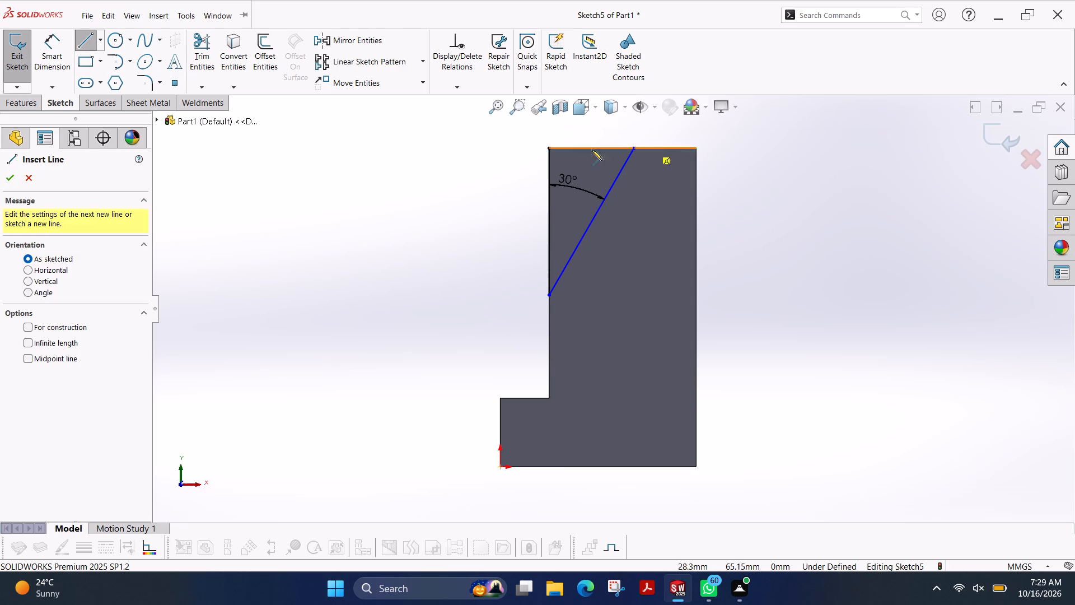
{"action": "left_click", "coordinate": [548, 147]}
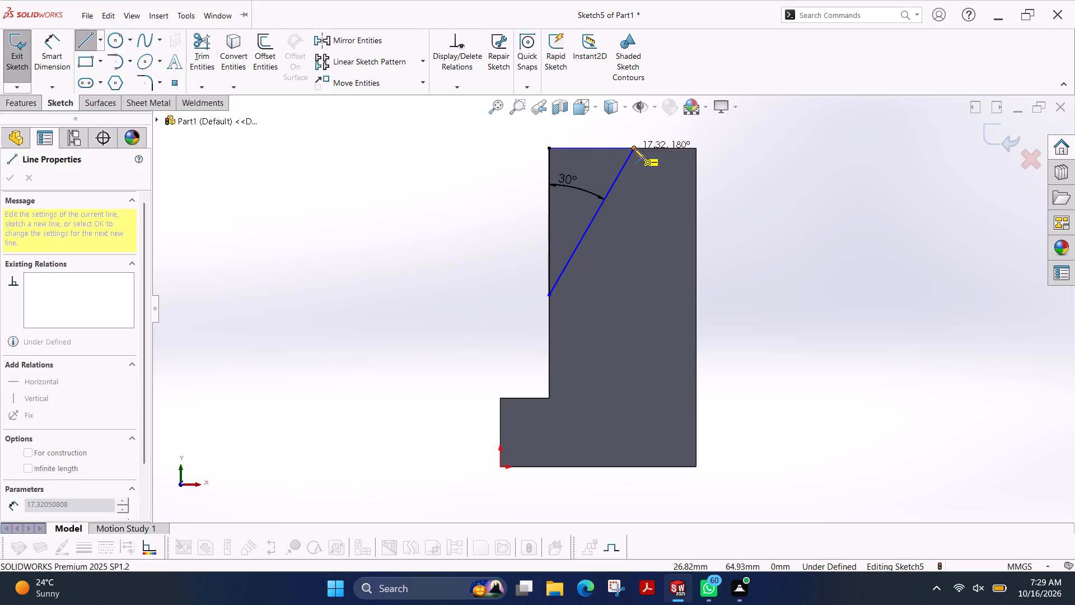
{"action": "left_click", "coordinate": [635, 148]}
{"action": "key", "text": "Escape"}
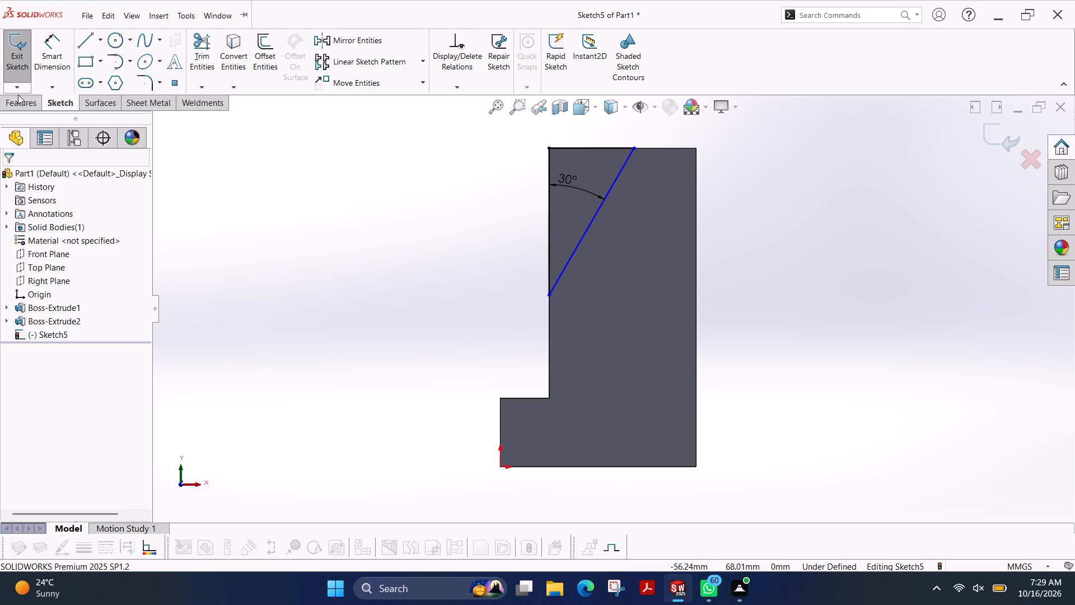
Cut the triangular profile away from the boss with a blind extruded cut 51 mm deep.
{"action": "left_click", "coordinate": [26, 101]}
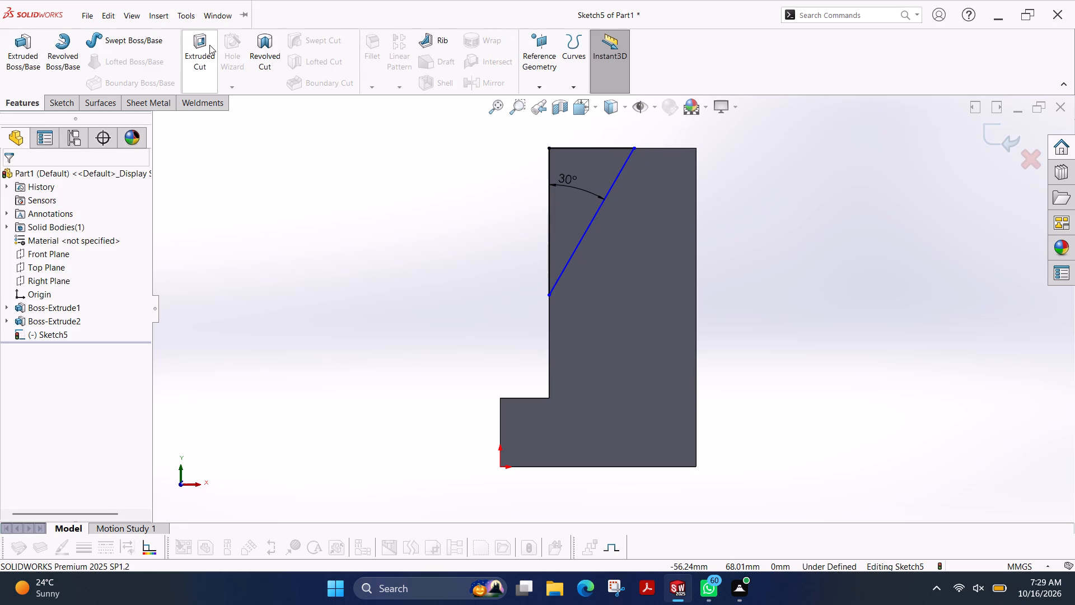
{"action": "left_click", "coordinate": [209, 45]}
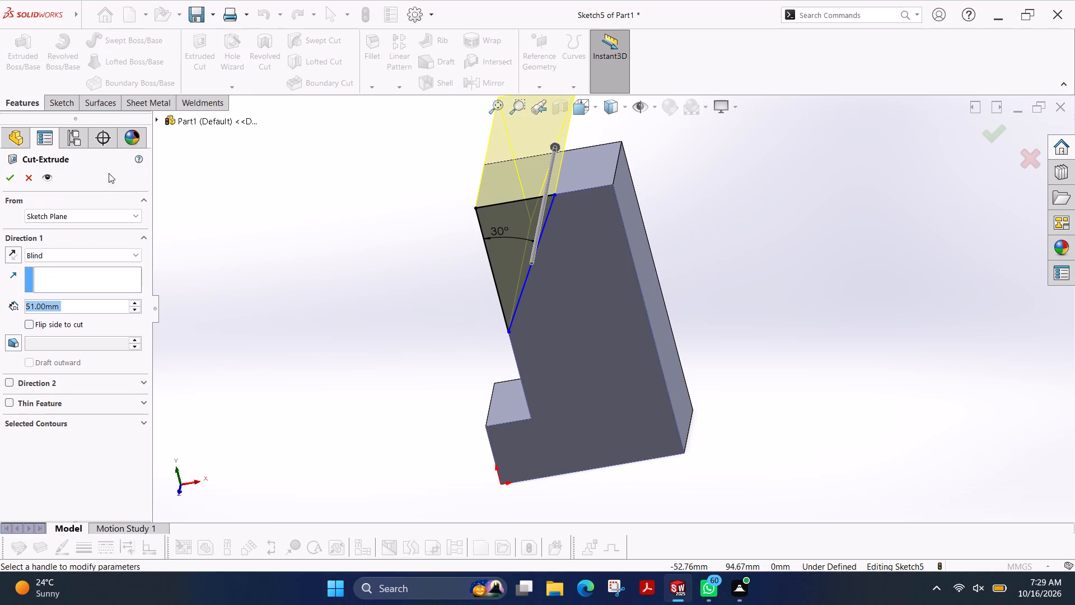
{"action": "left_click", "coordinate": [11, 182]}
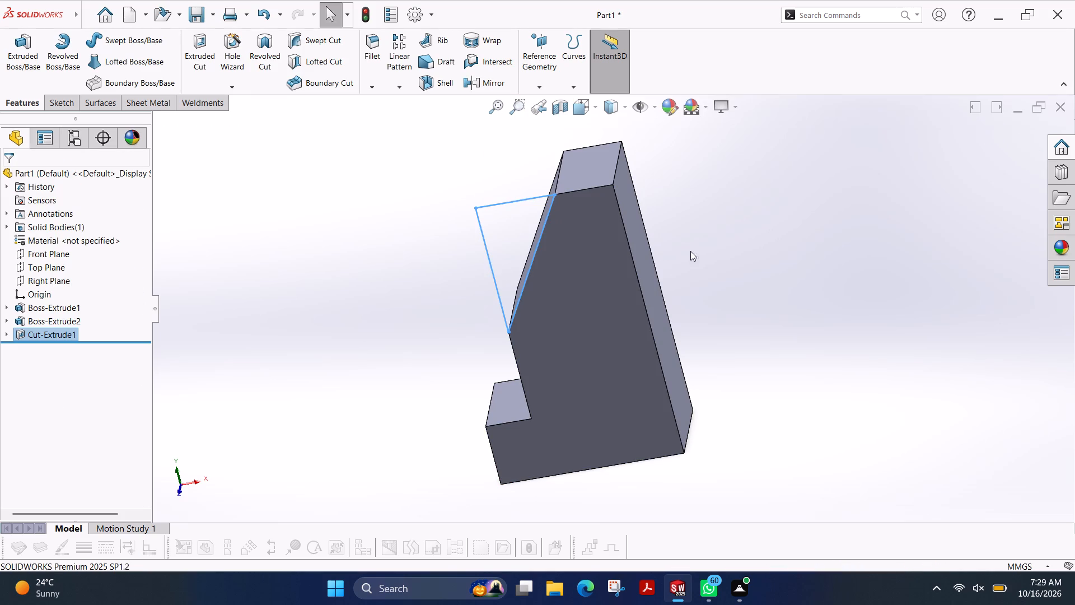
Start another sketch on the part's front face, the one with the sloped upper edge.
{"action": "left_click", "coordinate": [607, 288]}
{"action": "left_click", "coordinate": [55, 95]}
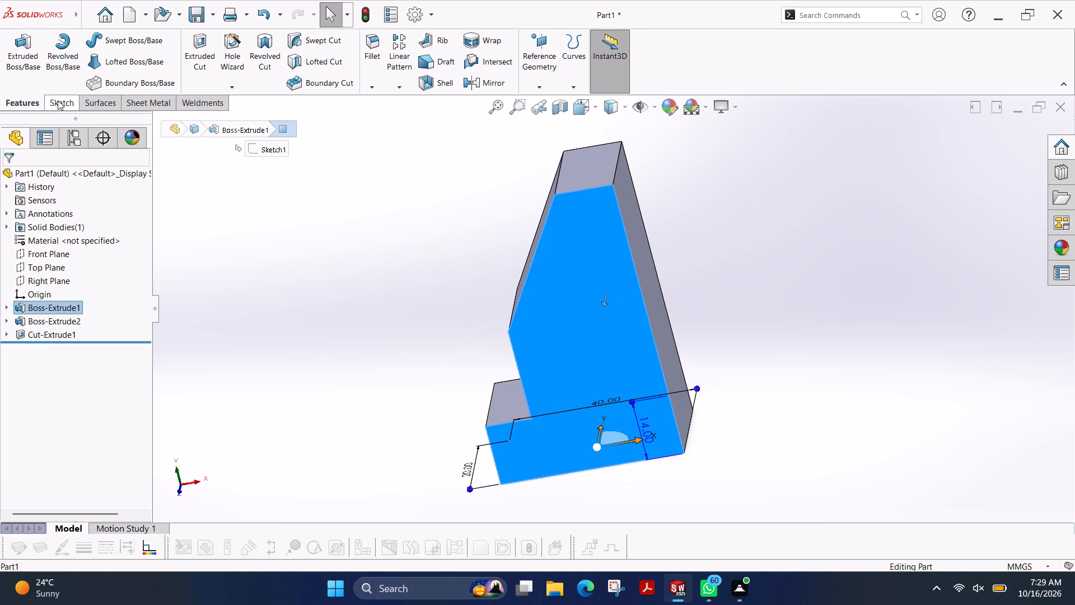
{"action": "left_click", "coordinate": [58, 100]}
{"action": "left_click", "coordinate": [24, 53]}
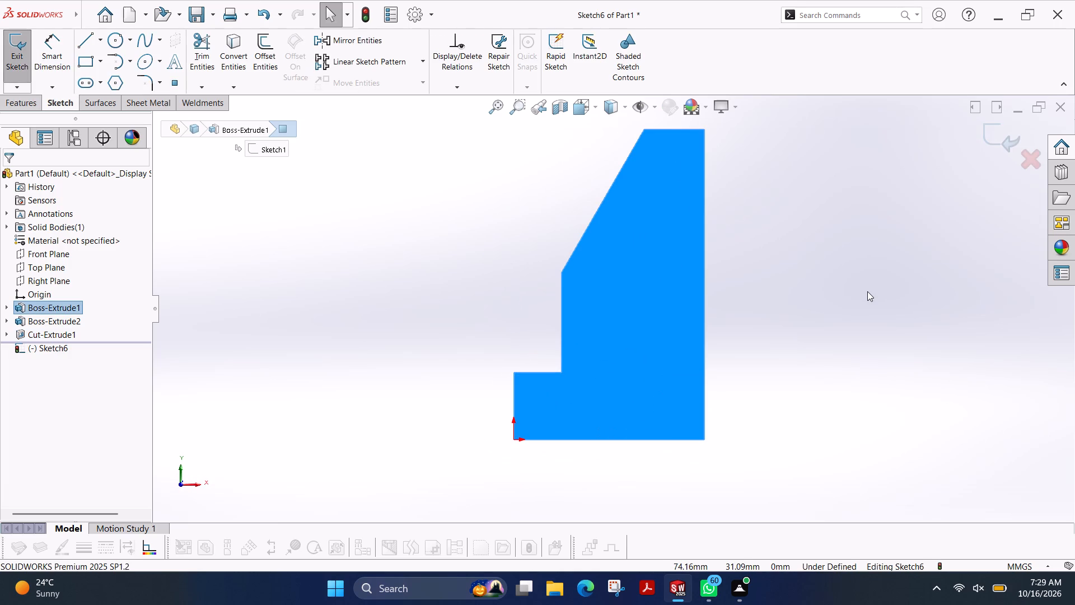
{"action": "key", "text": "Escape"}
{"action": "scroll", "coordinate": [838, 290], "scroll_direction": "up", "scroll_amount": 3}
{"action": "scroll", "coordinate": [763, 314], "scroll_direction": "down", "scroll_amount": 3}
{"action": "scroll", "coordinate": [676, 266], "scroll_direction": "up", "scroll_amount": 1}
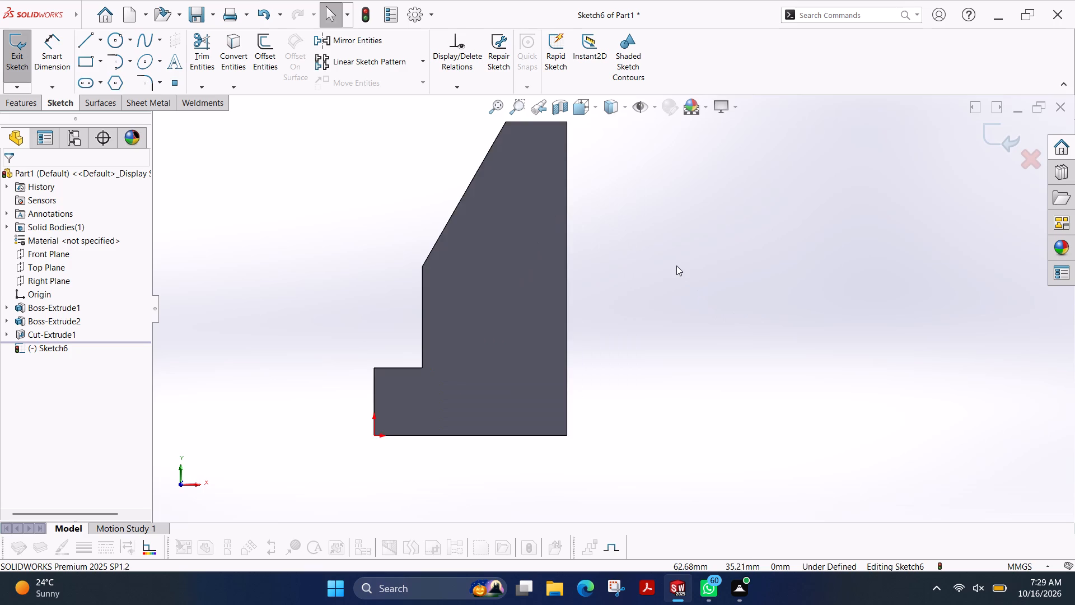
{"action": "scroll", "coordinate": [676, 266], "scroll_direction": "up", "scroll_amount": 1}
{"action": "scroll", "coordinate": [676, 266], "scroll_direction": "down", "scroll_amount": 2}
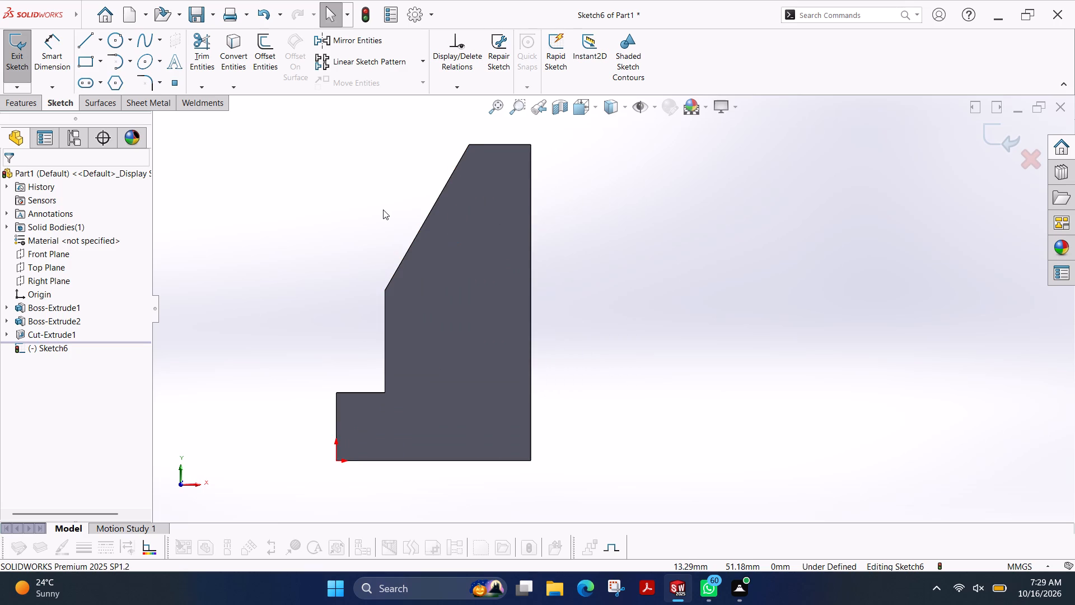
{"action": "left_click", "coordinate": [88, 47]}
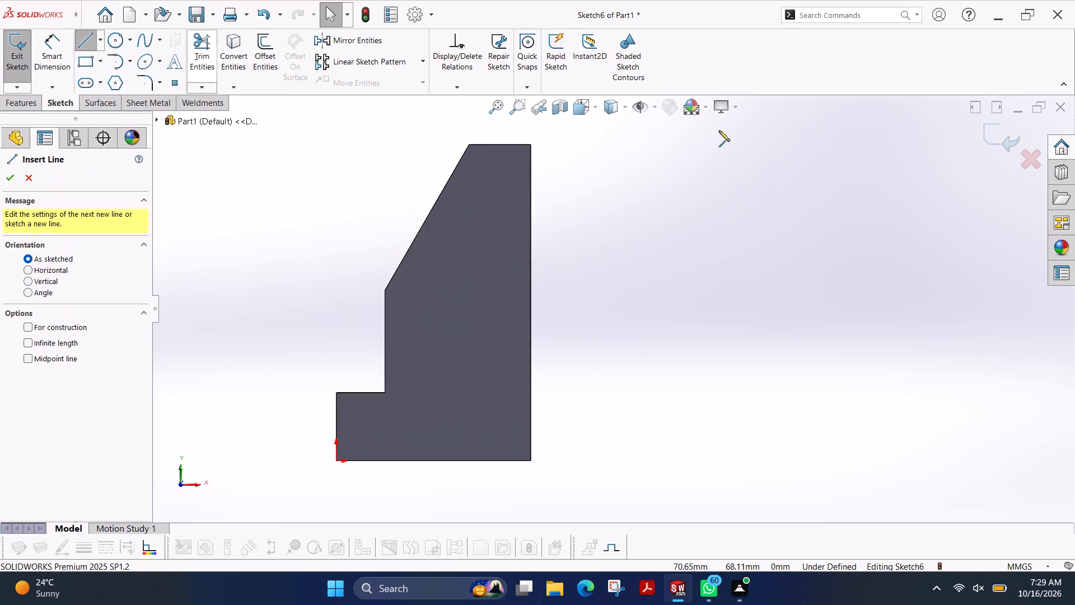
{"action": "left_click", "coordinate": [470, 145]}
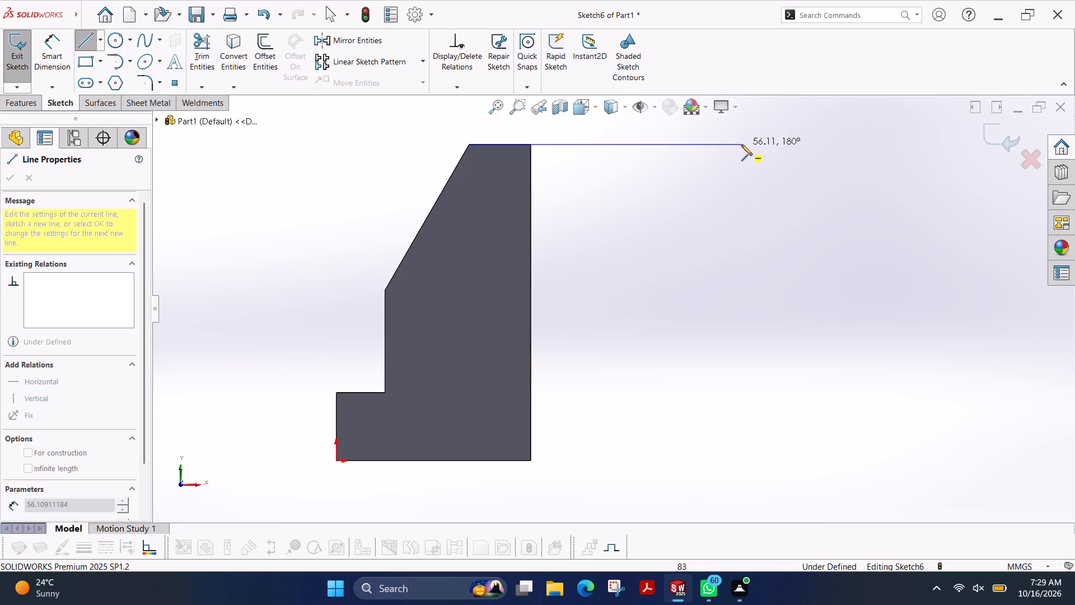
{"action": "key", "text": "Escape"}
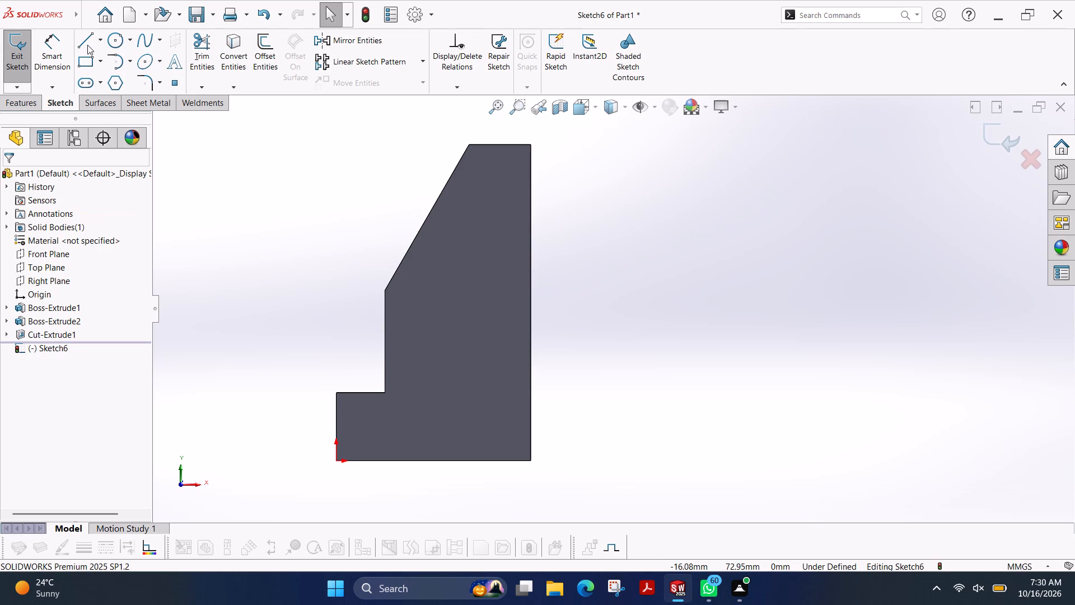
Sketch a vertical line about 37.8 mm down from the boss's upper sloped-edge corner and a connected slanted line about 63.7 mm long rising outward.
{"action": "left_click", "coordinate": [110, 45]}
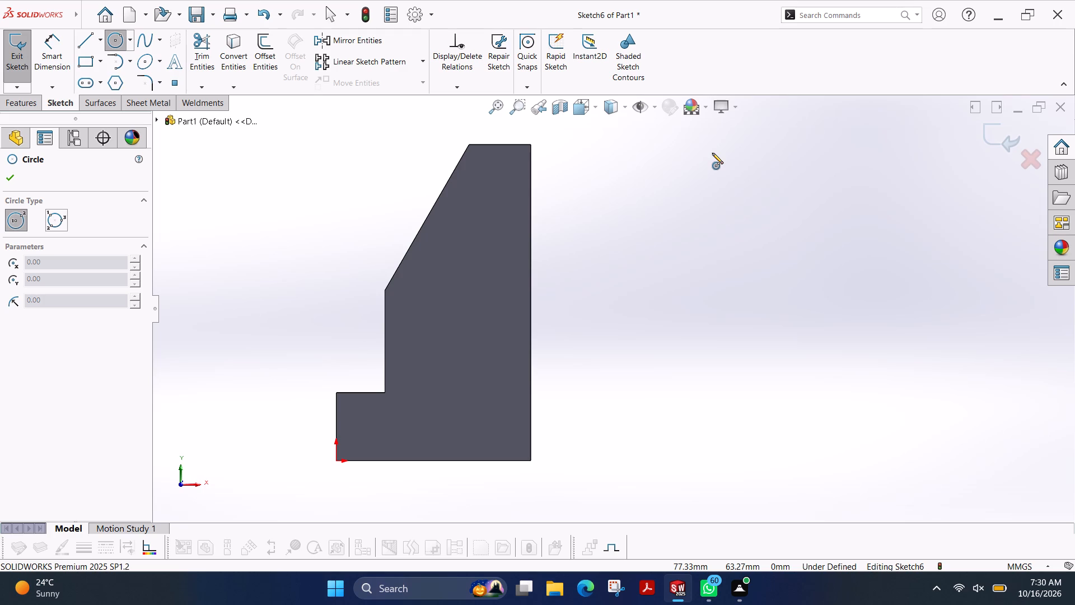
{"action": "left_click", "coordinate": [79, 42]}
{"action": "left_click", "coordinate": [470, 145]}
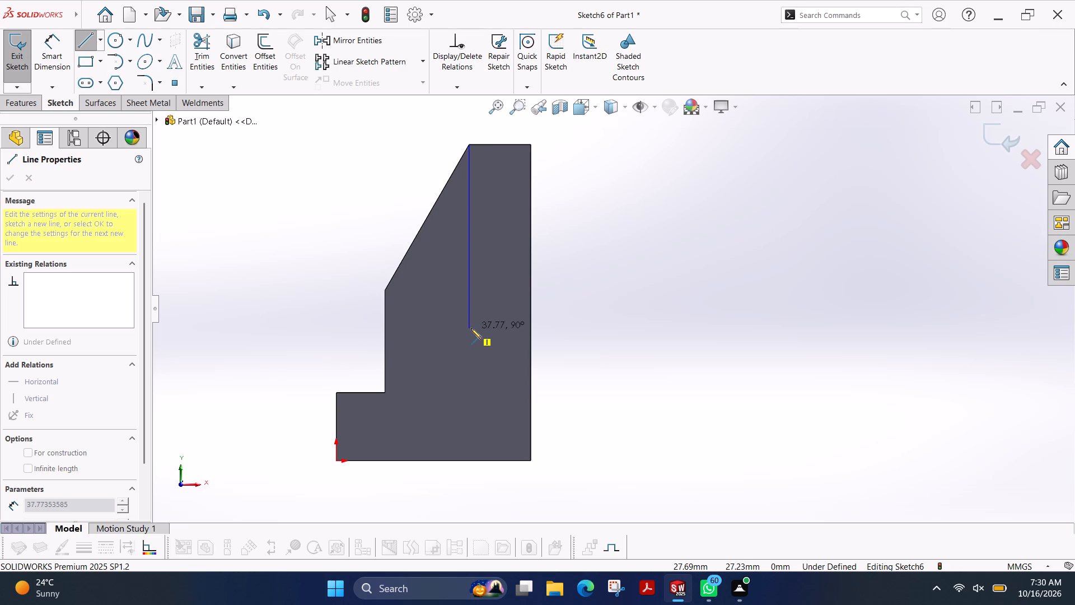
{"action": "left_click", "coordinate": [471, 328]}
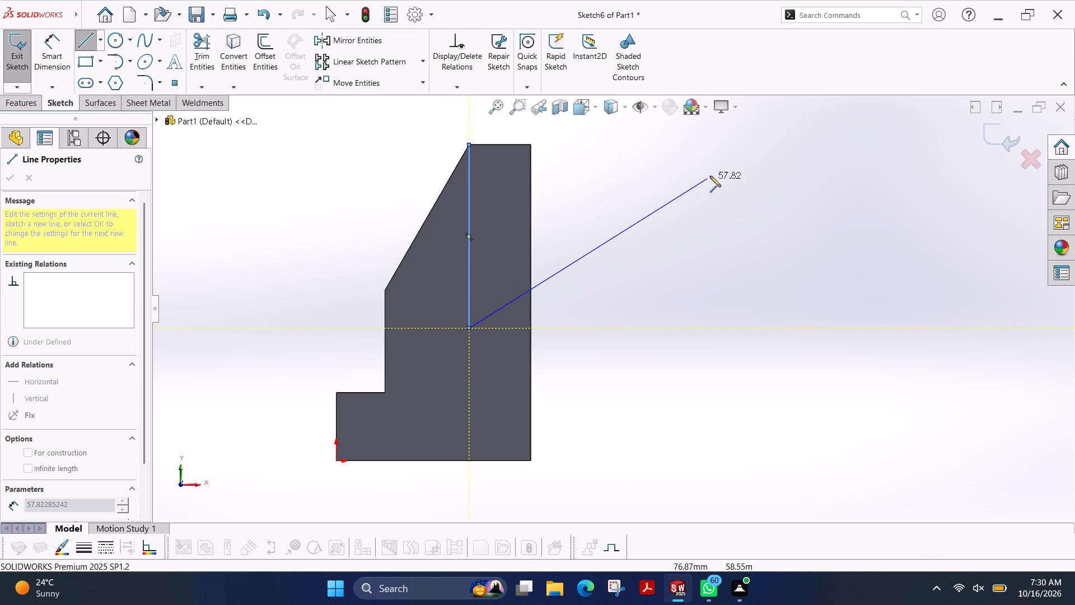
{"action": "left_click", "coordinate": [745, 187]}
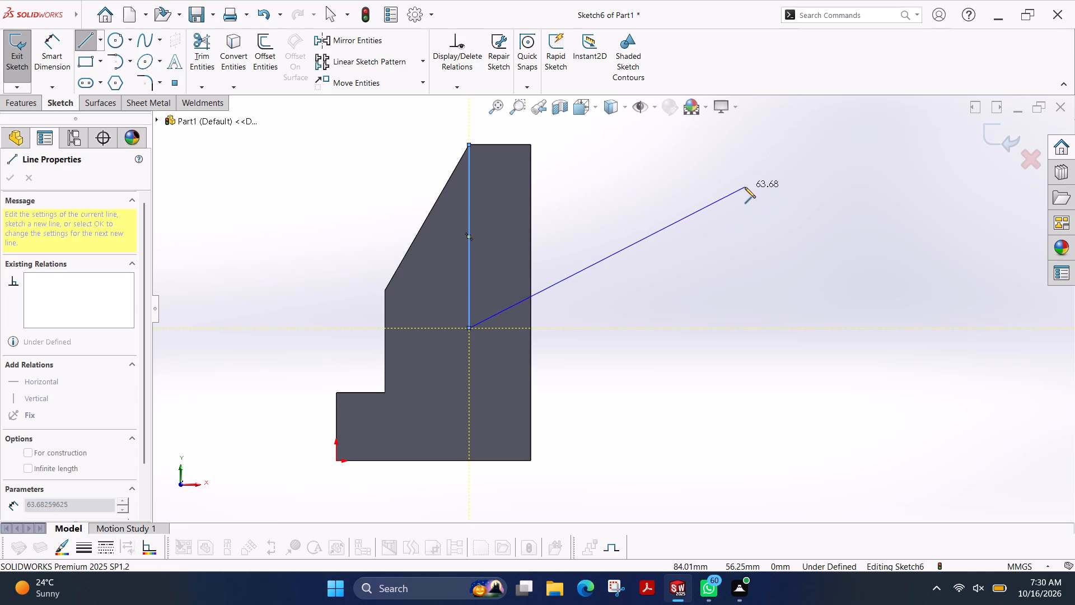
{"action": "key", "text": "Escape"}
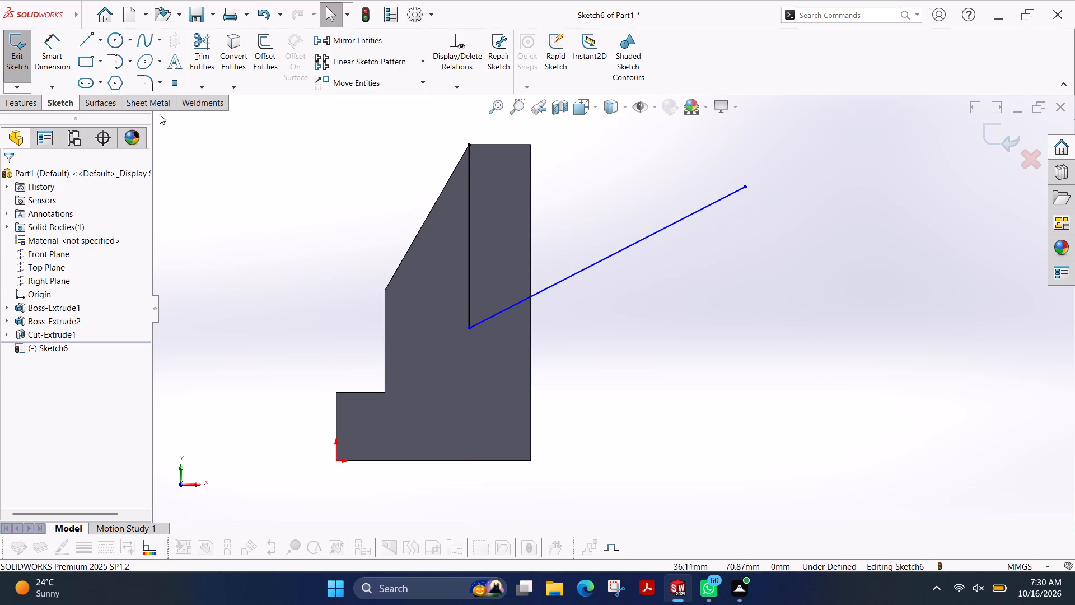
Dimension the angle between the vertical and slanted lines at 65°.
{"action": "left_click", "coordinate": [50, 49]}
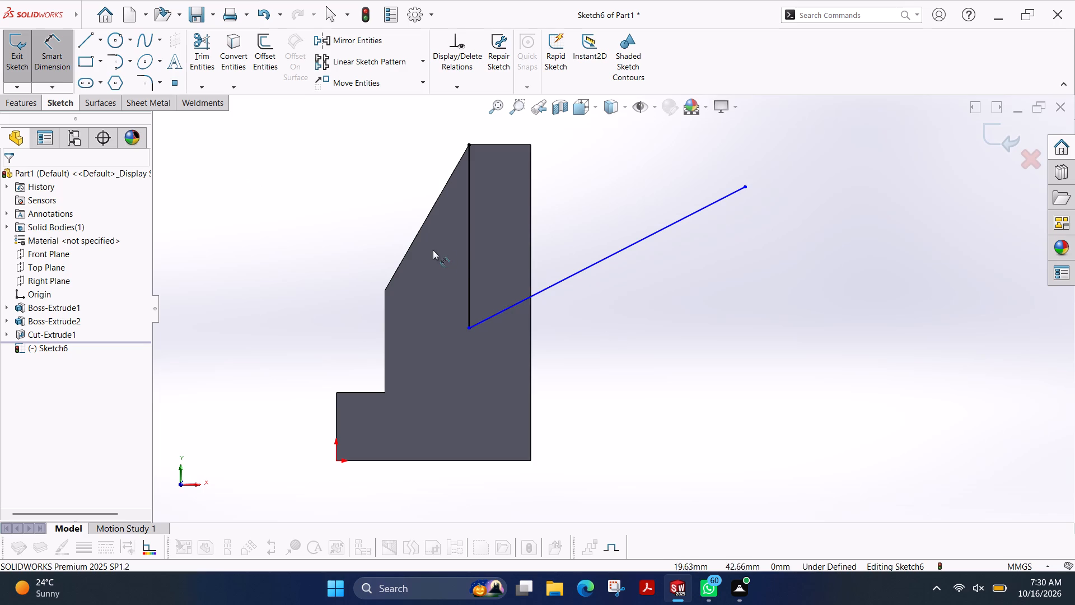
{"action": "left_click", "coordinate": [469, 246]}
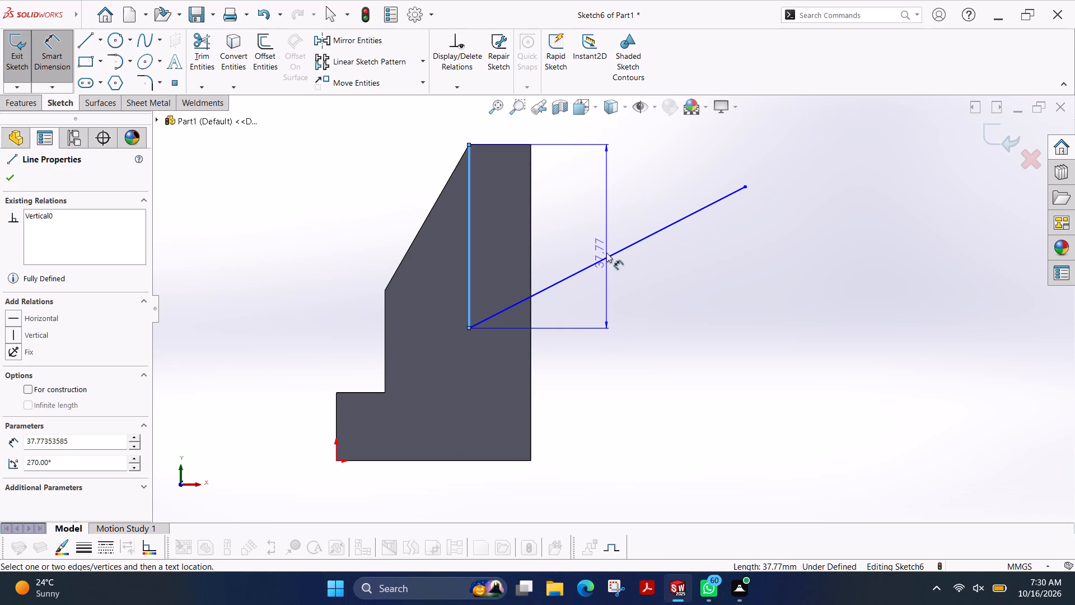
{"action": "left_click", "coordinate": [609, 256]}
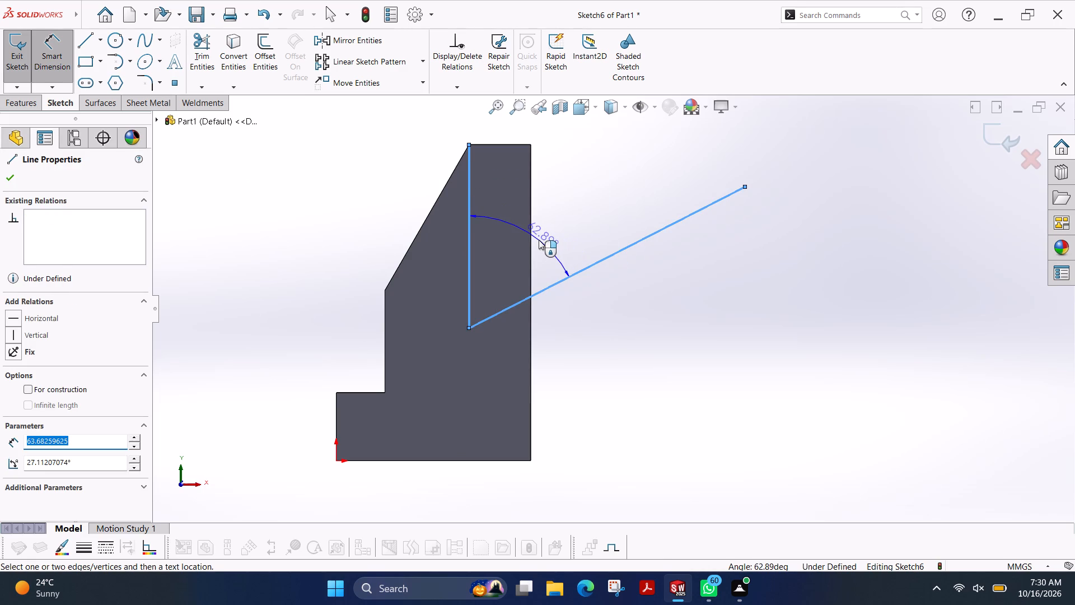
{"action": "left_click", "coordinate": [538, 239]}
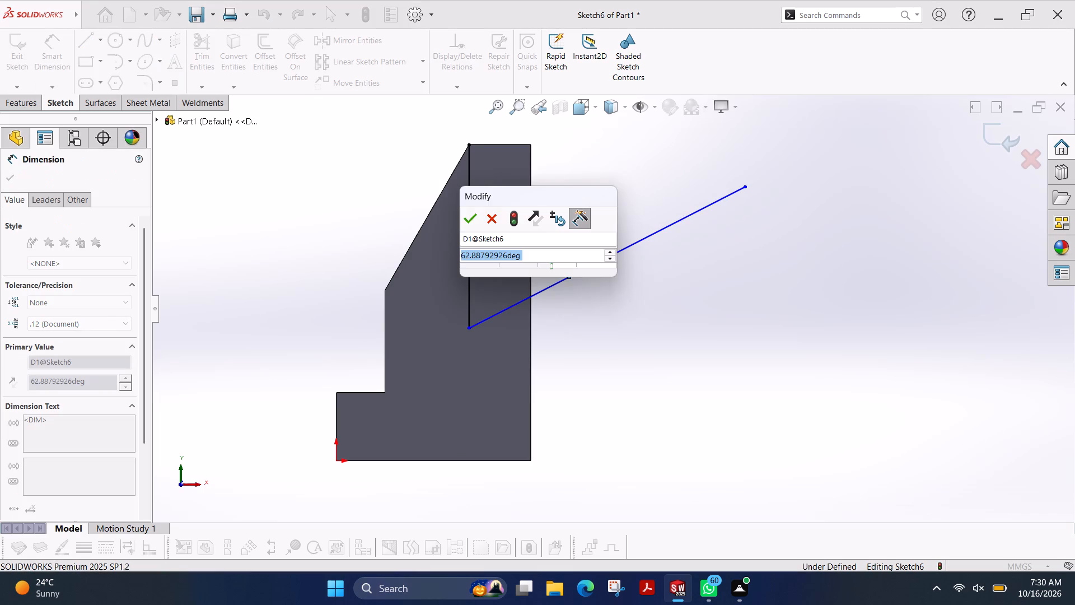
{"action": "type", "text": "65"}
{"action": "key", "text": "Return"}
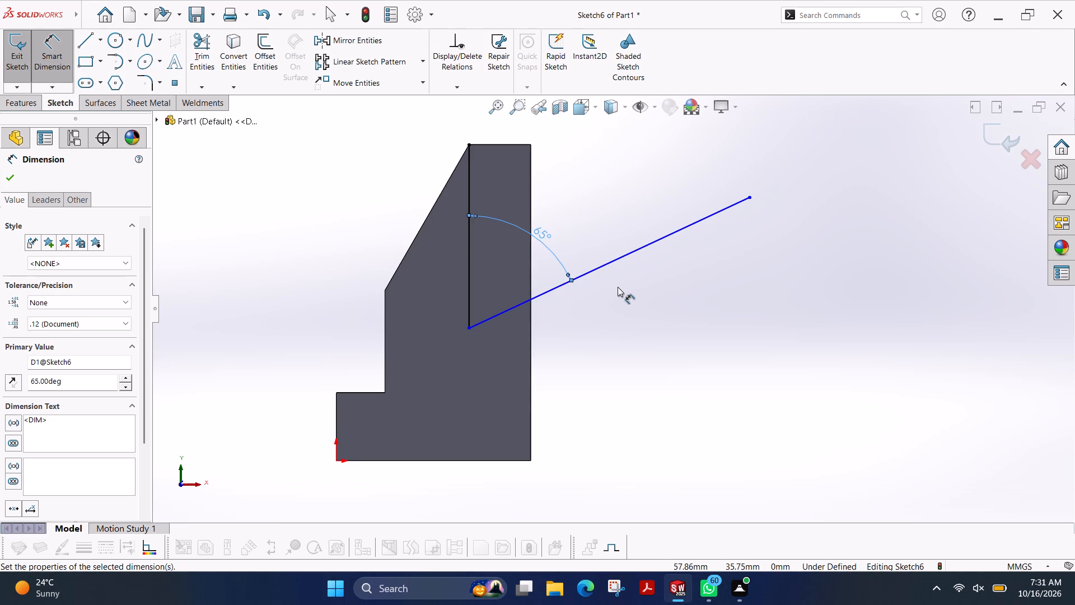
Stretch the slanted line's free end outward to the boss's top-edge level, at about X 117 mm, Y 65 mm.
{"action": "scroll", "coordinate": [768, 149], "scroll_direction": "down", "scroll_amount": 2}
{"action": "scroll", "coordinate": [764, 152], "scroll_direction": "up", "scroll_amount": 2}
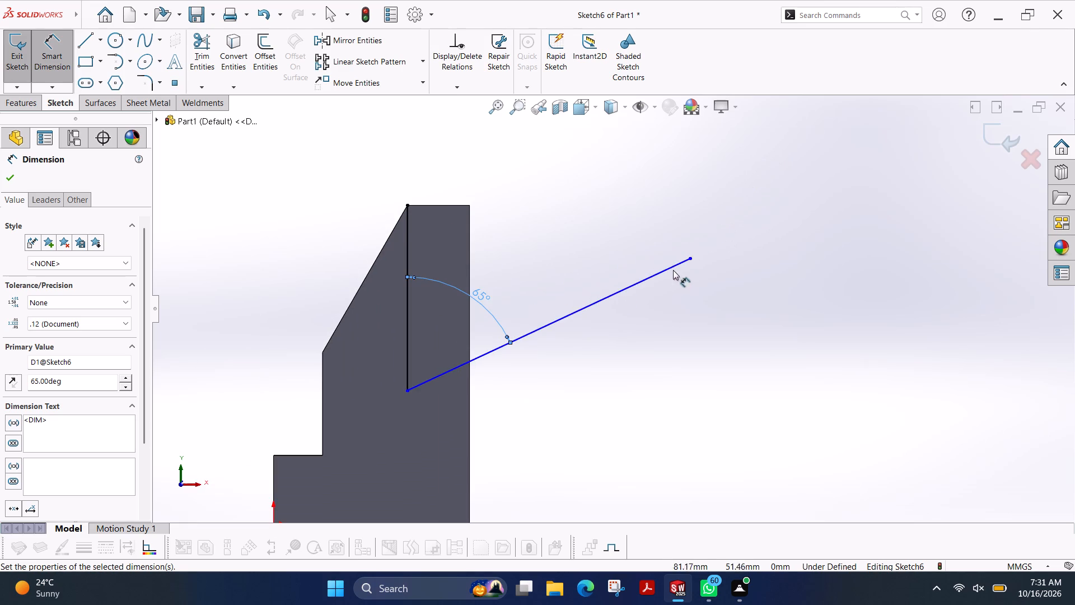
{"action": "left_click_drag", "start_coordinate": [690, 259], "coordinate": [735, 224]}
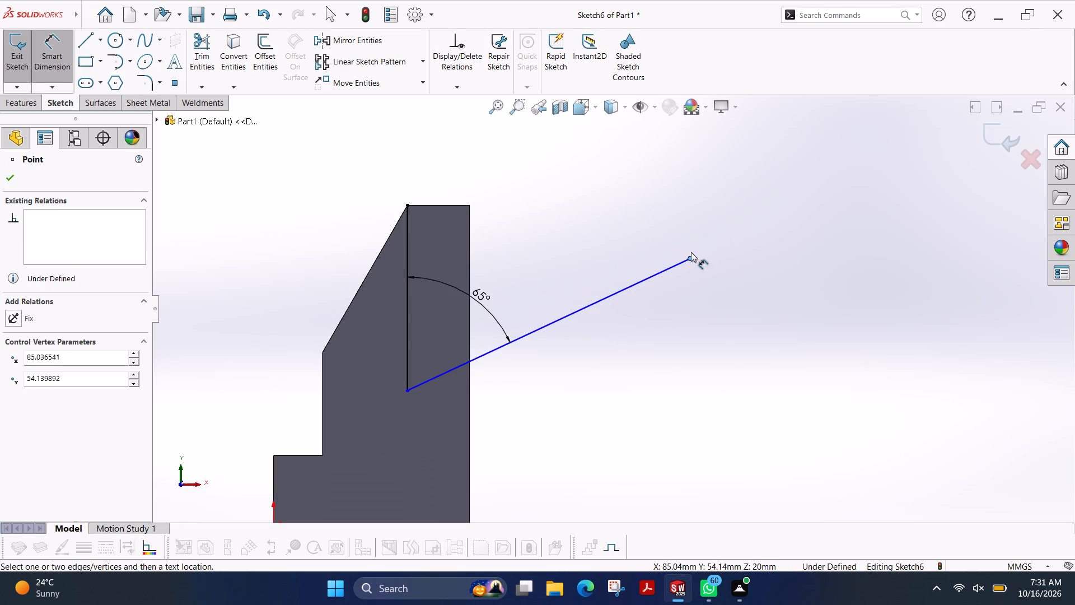
{"action": "left_click_drag", "start_coordinate": [688, 257], "coordinate": [750, 210]}
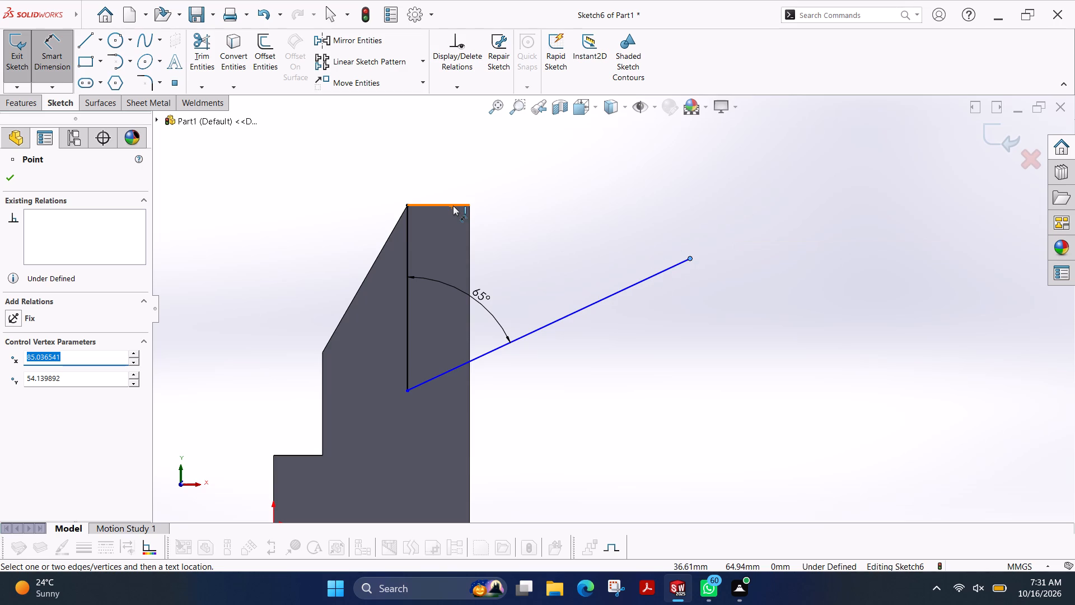
{"action": "key", "text": "Escape"}
{"action": "key", "text": "Escape"}
{"action": "key", "text": "Escape"}
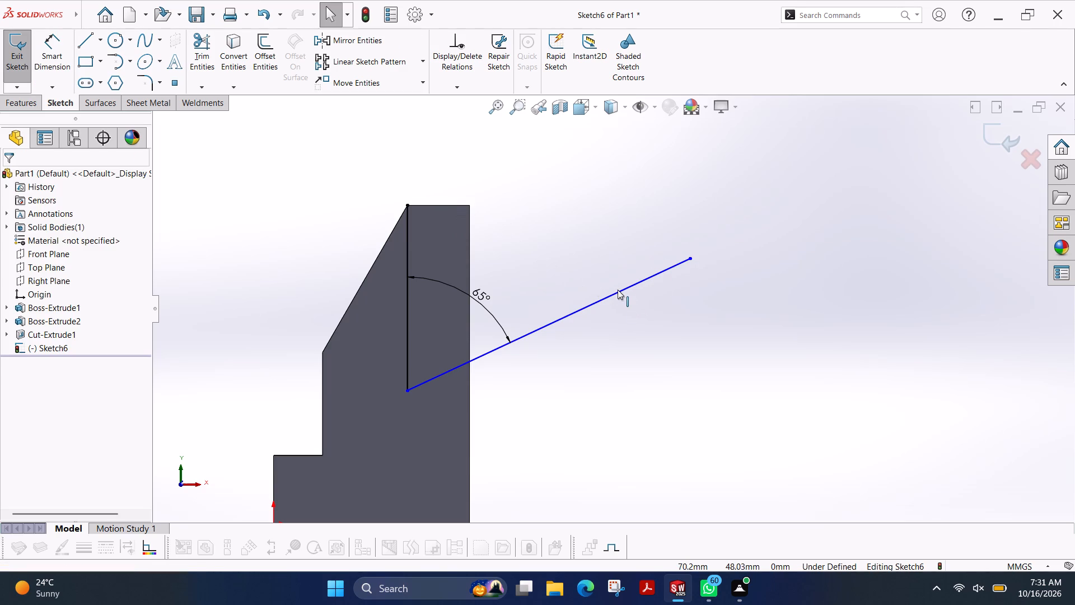
{"action": "double_click", "coordinate": [614, 294]}
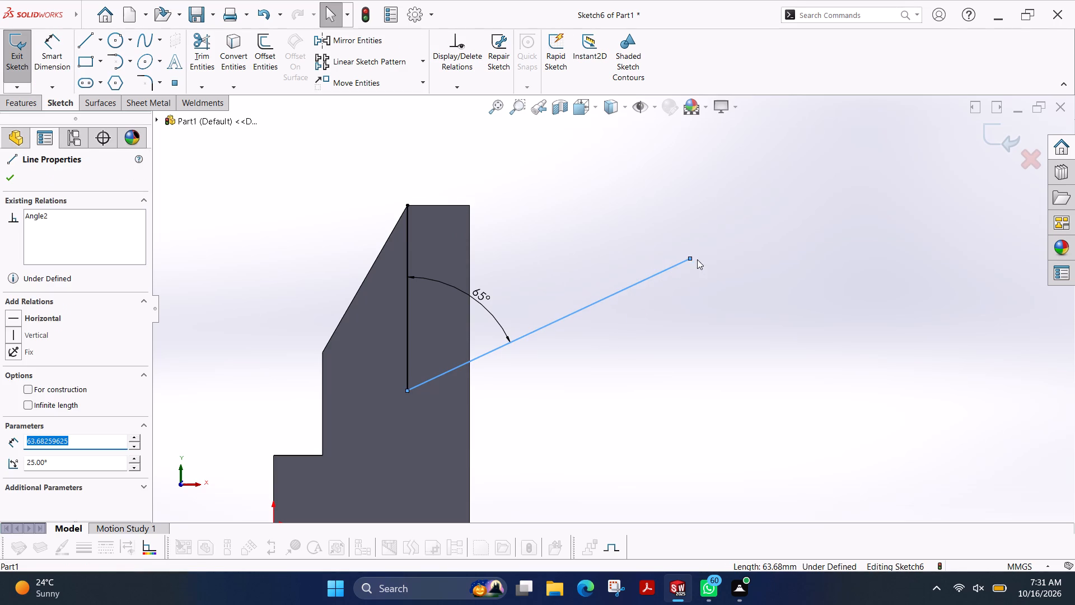
{"action": "left_click_drag", "start_coordinate": [691, 259], "coordinate": [824, 192]}
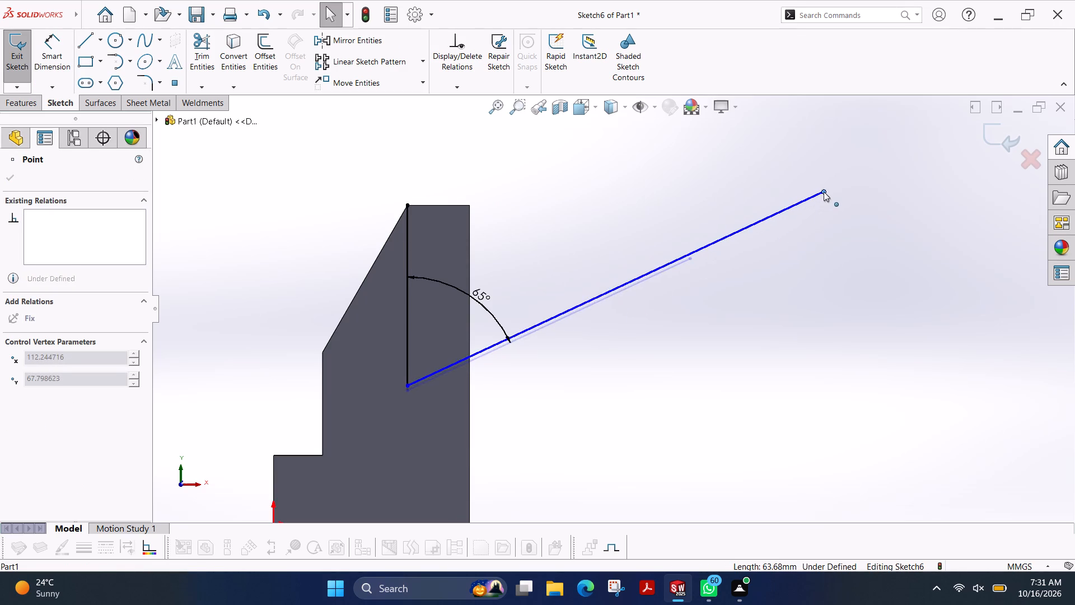
{"action": "left_click_drag", "start_coordinate": [824, 192], "coordinate": [848, 208]}
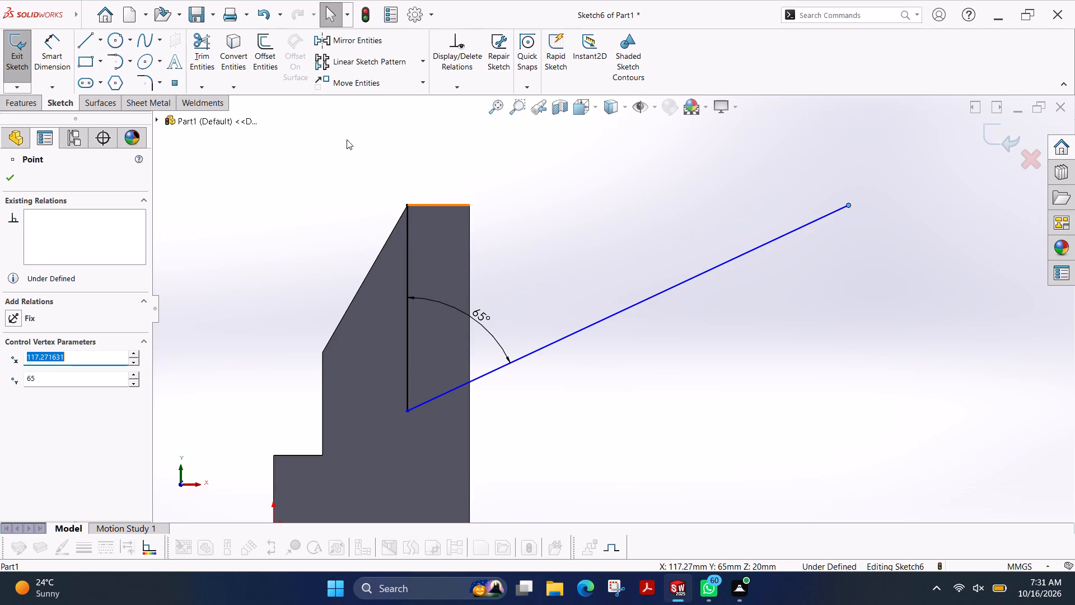
Sketch a horizontal line about 98.4 mm long from the boss's upper corner, running past the slanted line's end.
{"action": "left_click", "coordinate": [95, 36]}
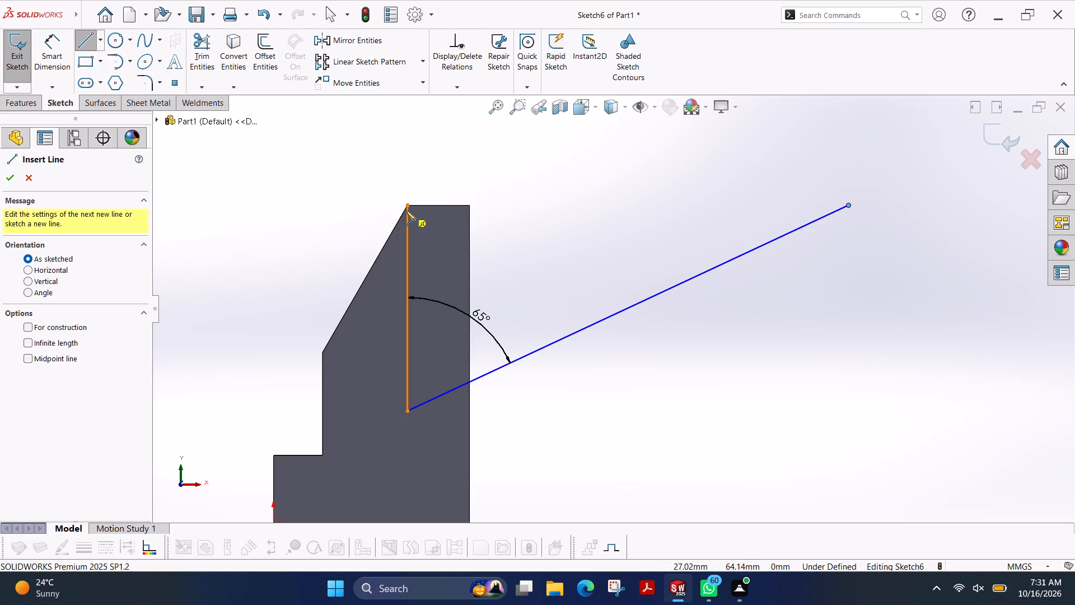
{"action": "left_click", "coordinate": [406, 204]}
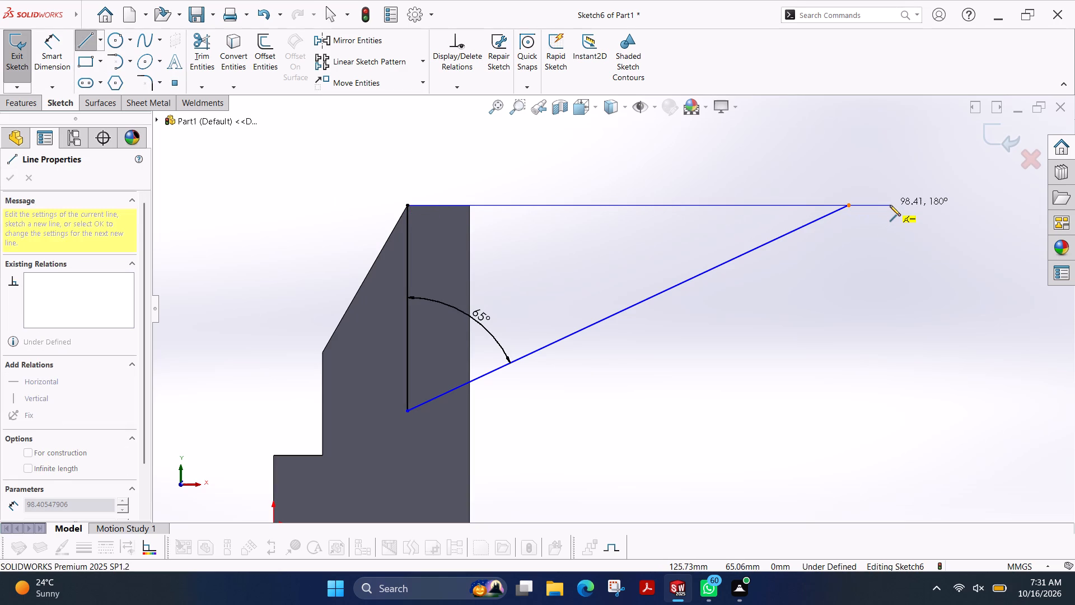
{"action": "left_click", "coordinate": [890, 205]}
{"action": "key", "text": "Escape"}
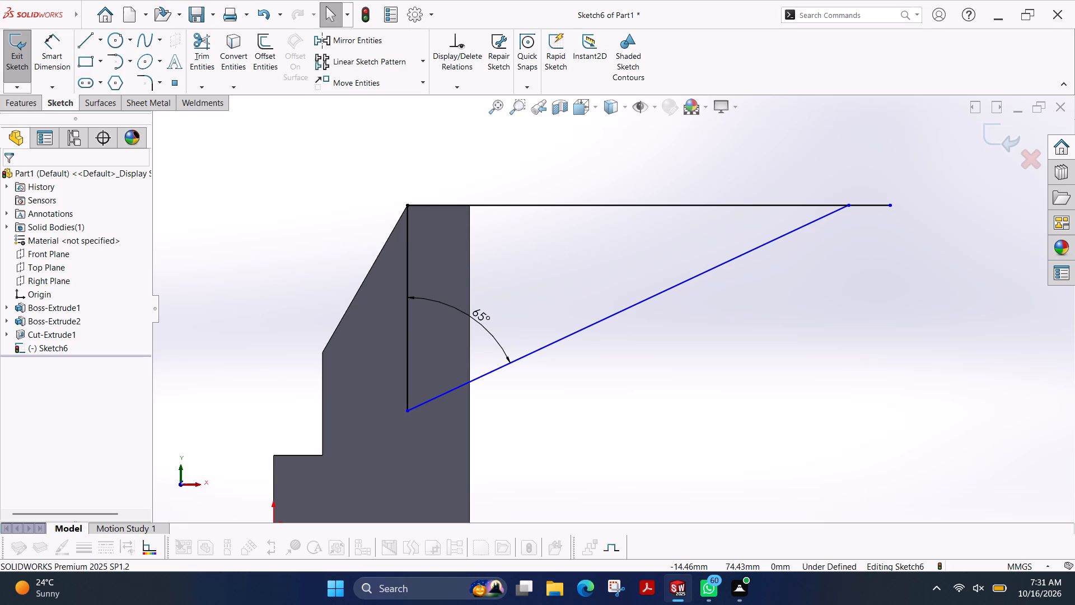
Trim away the short piece of the horizontal line that overhangs the slanted line's end.
{"action": "left_click", "coordinate": [195, 45]}
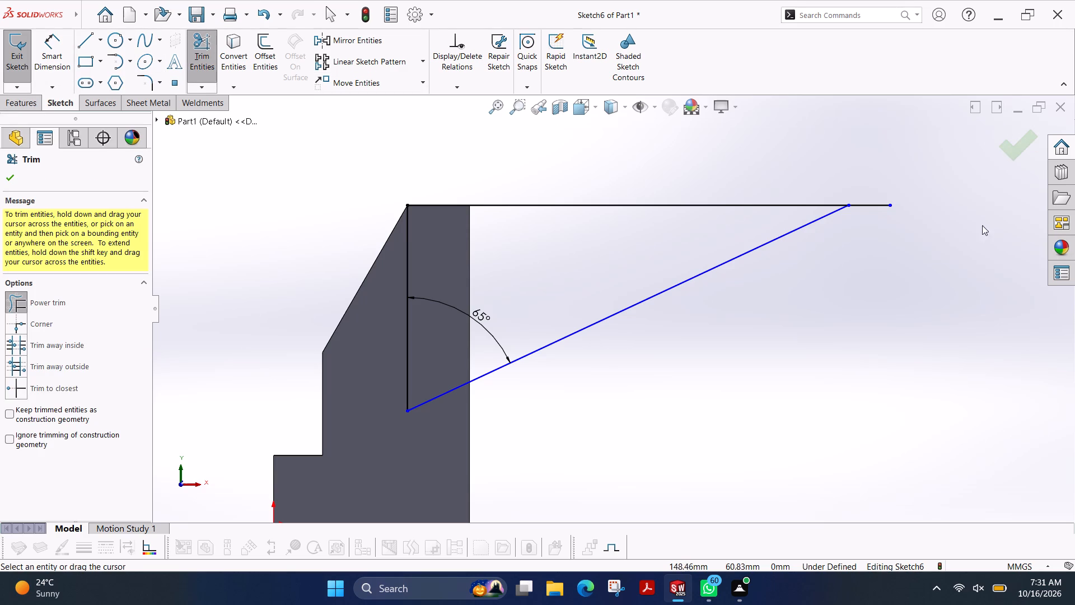
{"action": "left_click_drag", "start_coordinate": [862, 188], "coordinate": [888, 249]}
{"action": "key", "text": "Escape"}
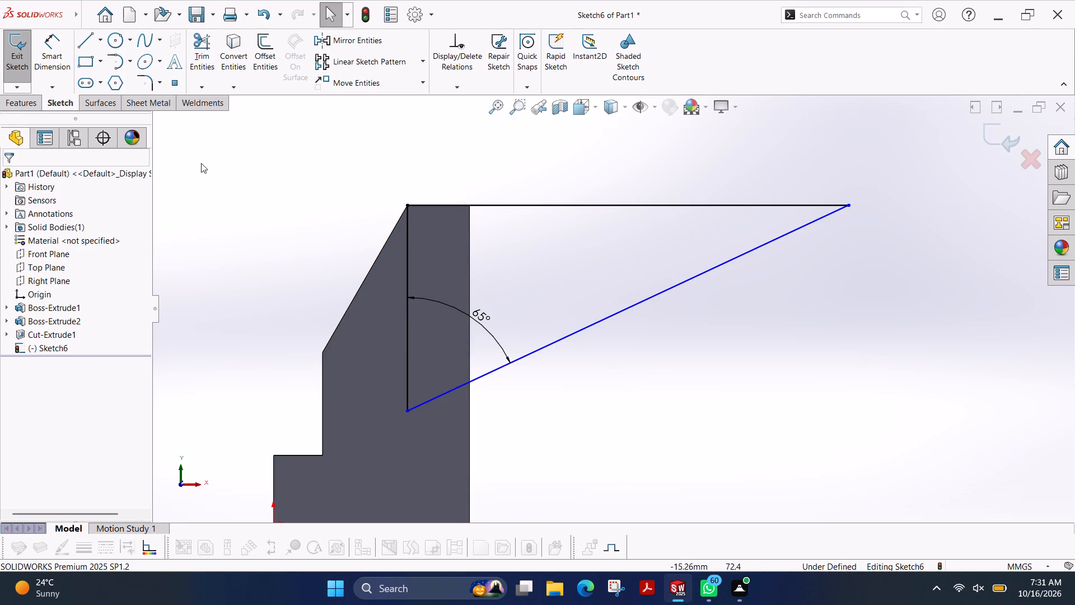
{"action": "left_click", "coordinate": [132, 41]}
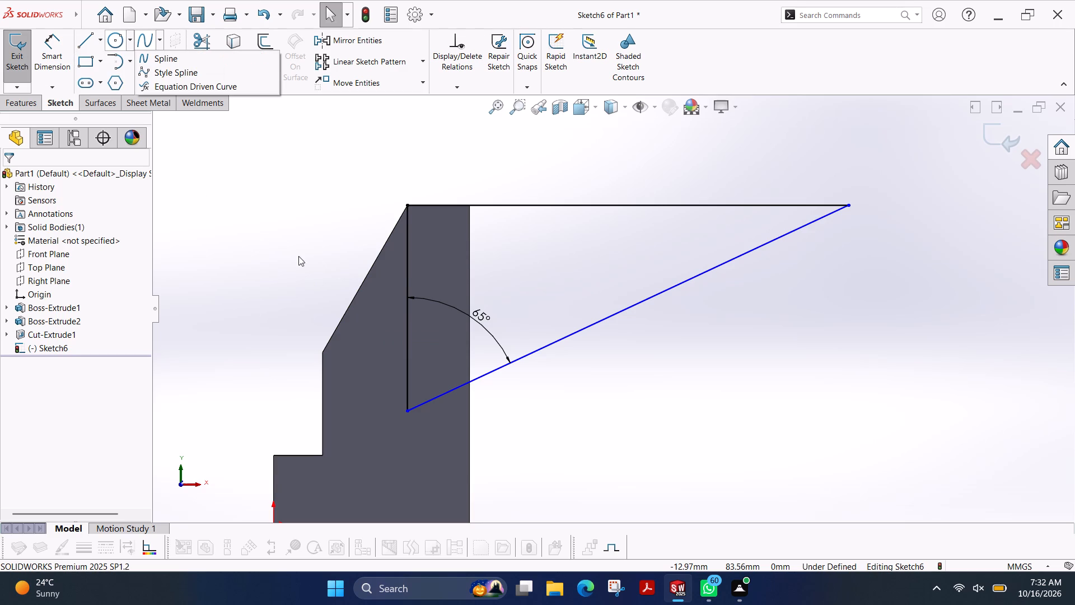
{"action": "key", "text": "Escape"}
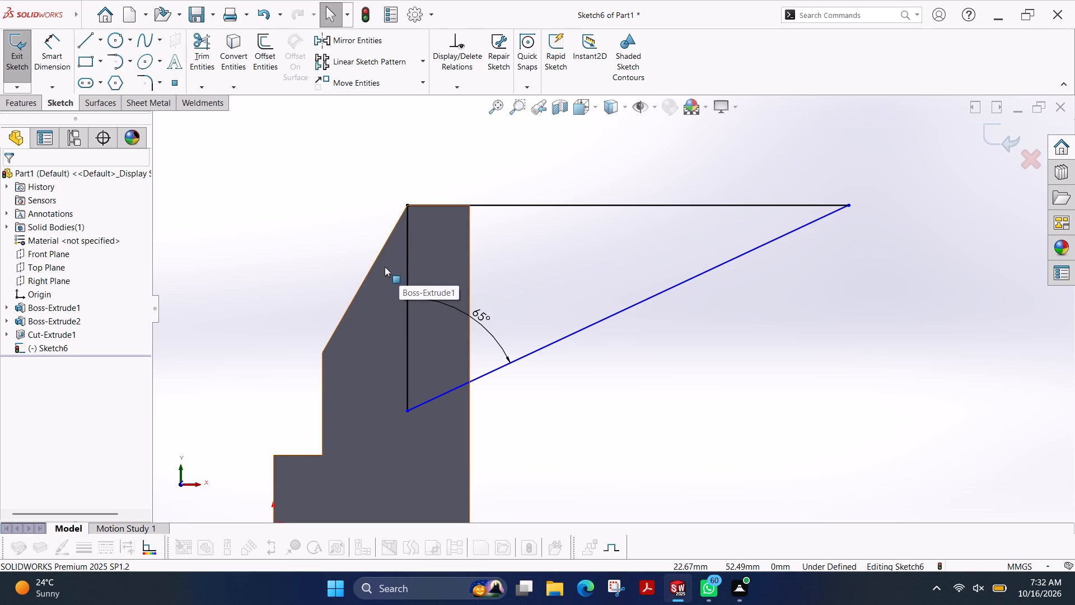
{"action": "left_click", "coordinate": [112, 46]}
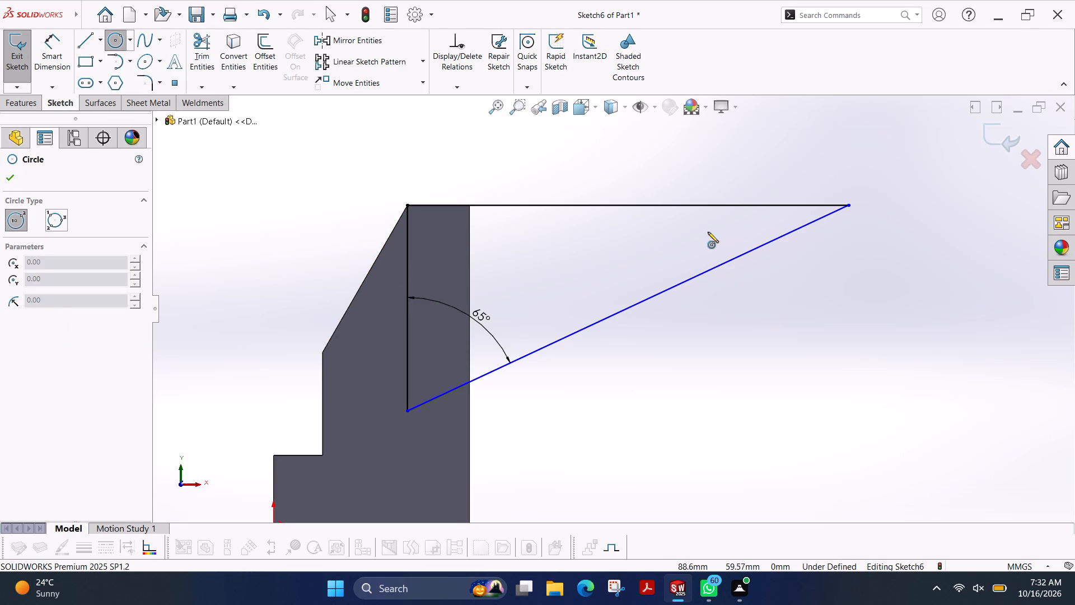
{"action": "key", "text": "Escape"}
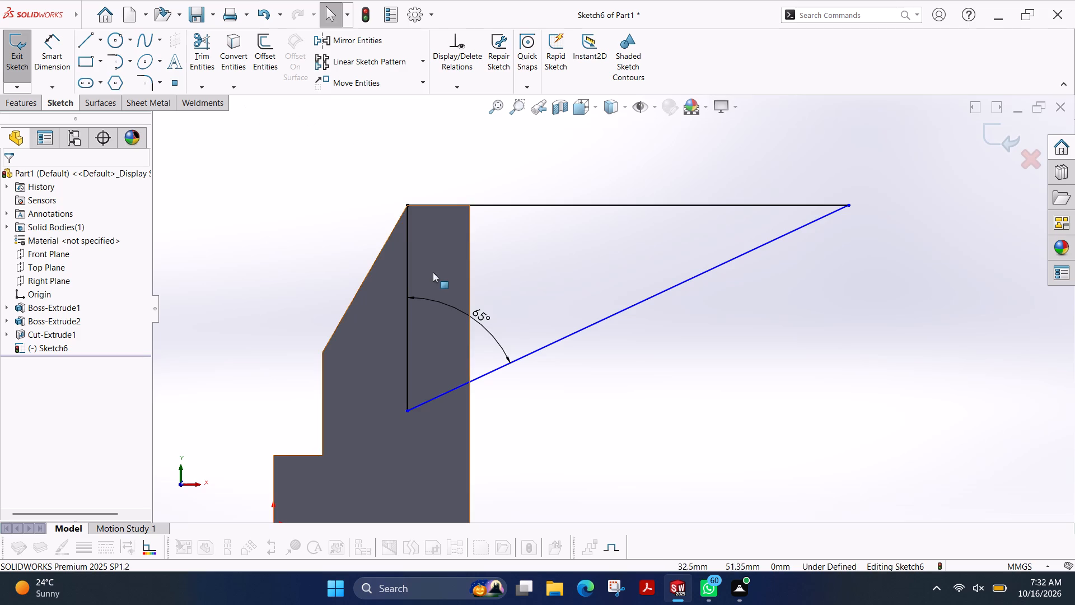
Dimension the horizontal line's length at 45 mm.
{"action": "left_click", "coordinate": [54, 44]}
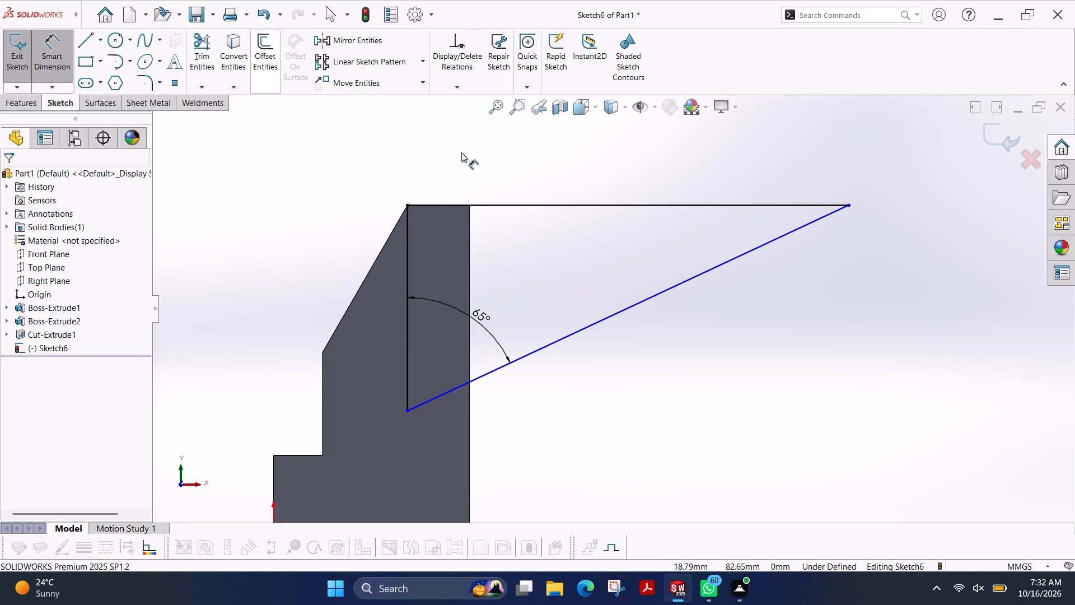
{"action": "left_click", "coordinate": [627, 205]}
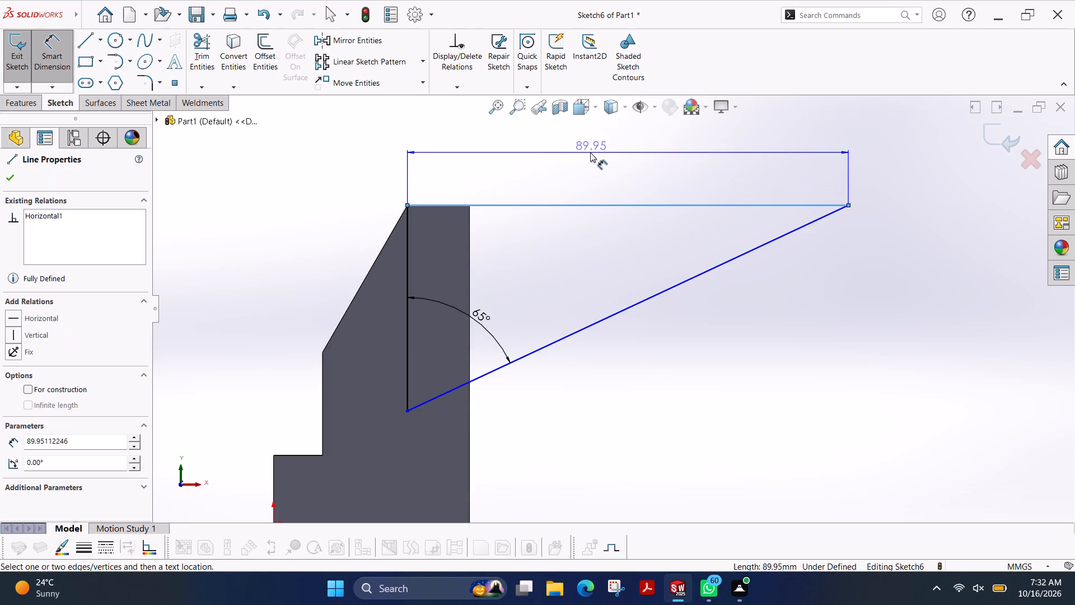
{"action": "left_click", "coordinate": [590, 152]}
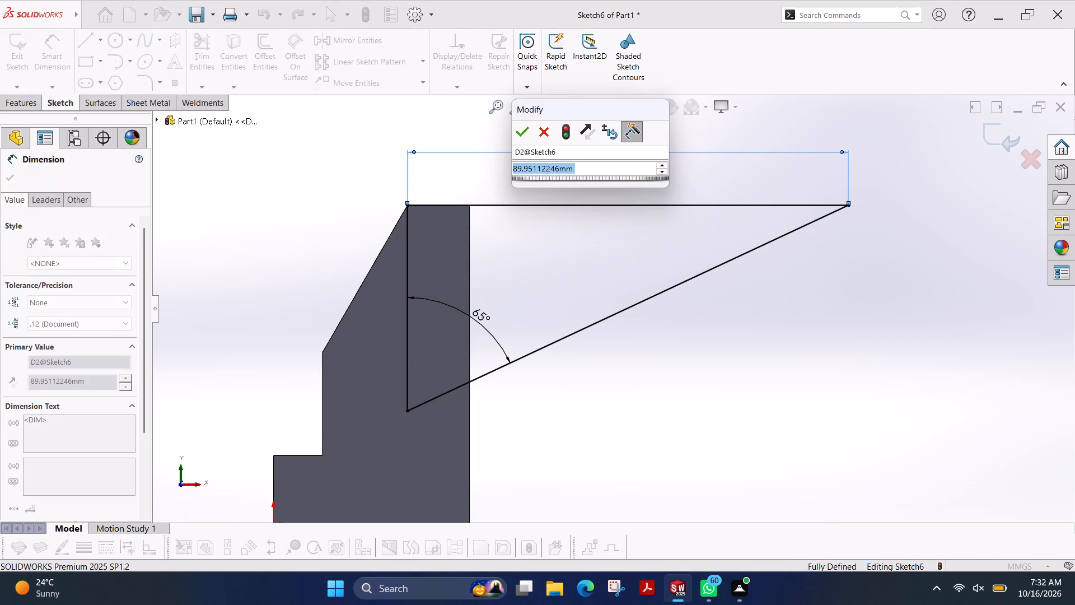
{"action": "type", "text": "45"}
{"action": "key", "text": "Return"}
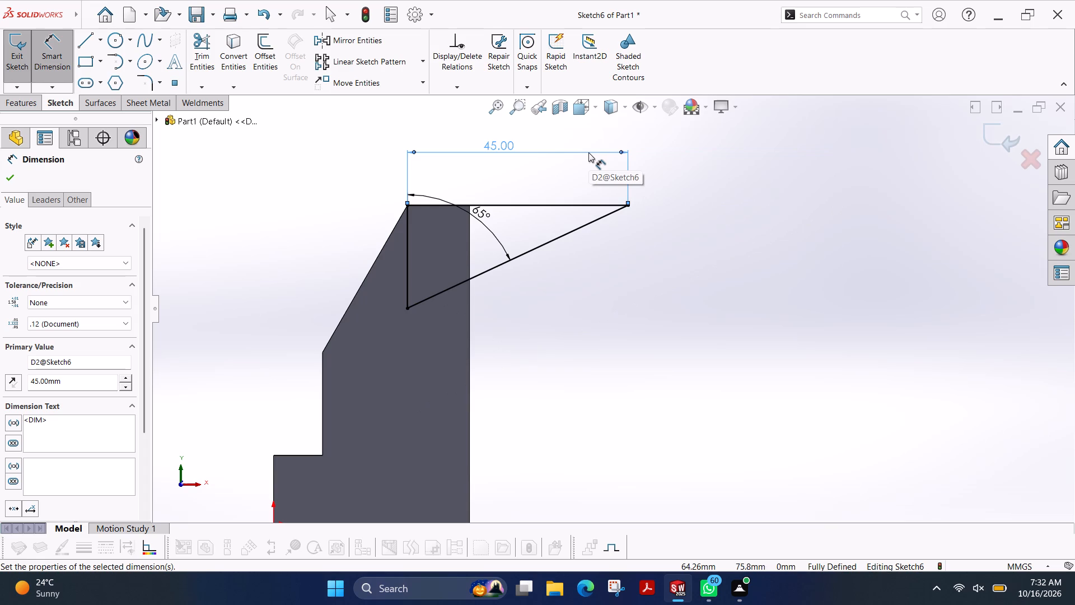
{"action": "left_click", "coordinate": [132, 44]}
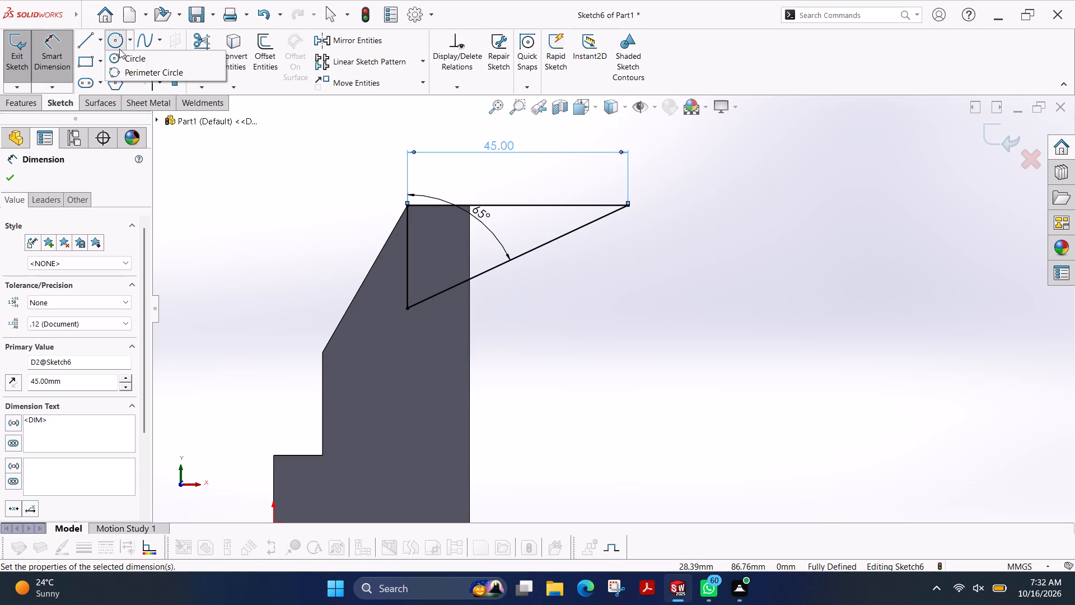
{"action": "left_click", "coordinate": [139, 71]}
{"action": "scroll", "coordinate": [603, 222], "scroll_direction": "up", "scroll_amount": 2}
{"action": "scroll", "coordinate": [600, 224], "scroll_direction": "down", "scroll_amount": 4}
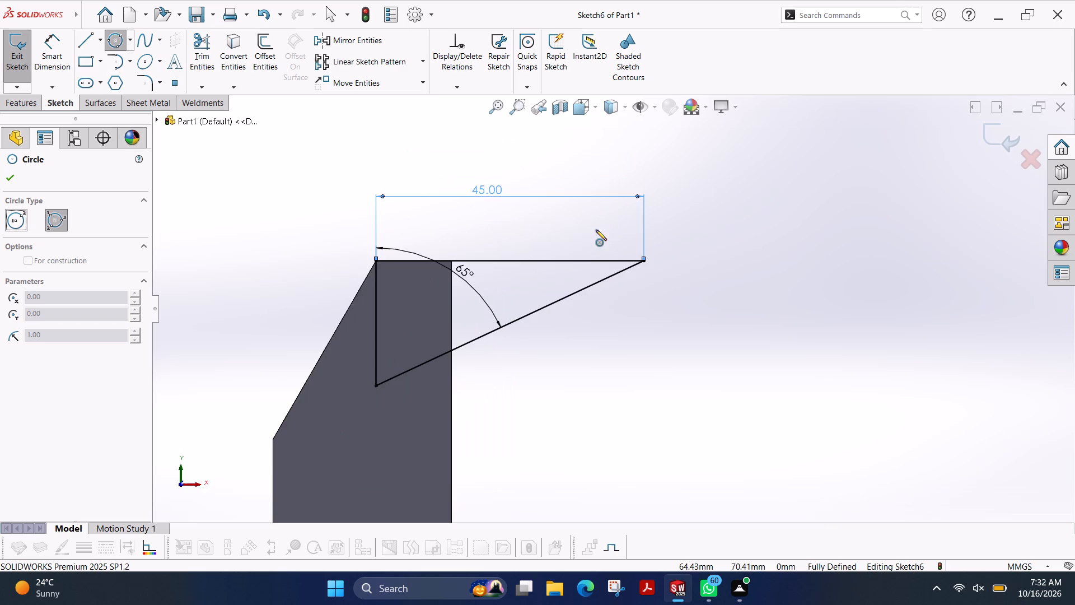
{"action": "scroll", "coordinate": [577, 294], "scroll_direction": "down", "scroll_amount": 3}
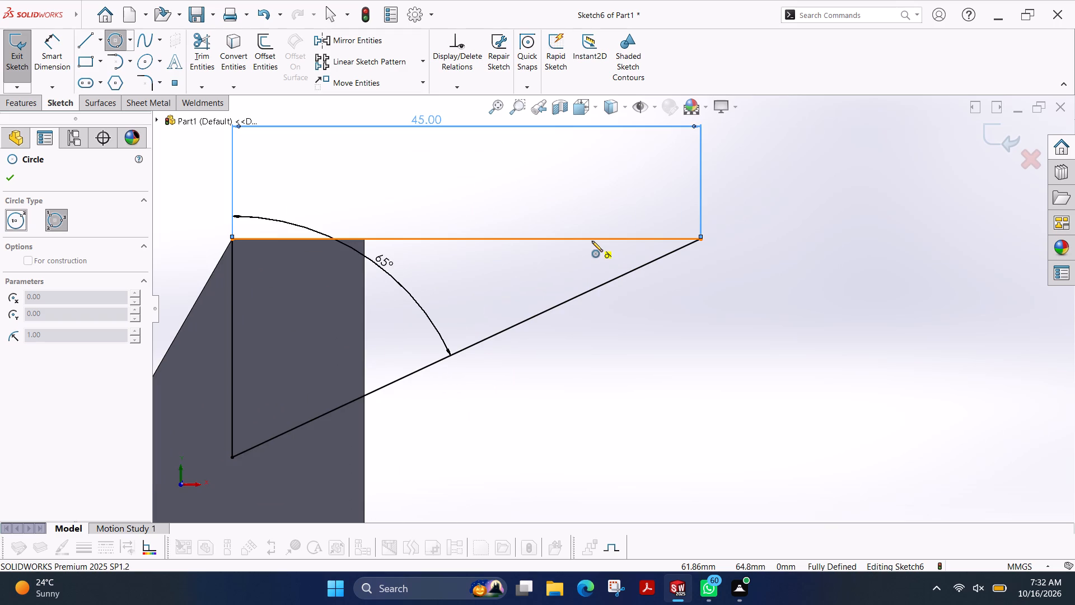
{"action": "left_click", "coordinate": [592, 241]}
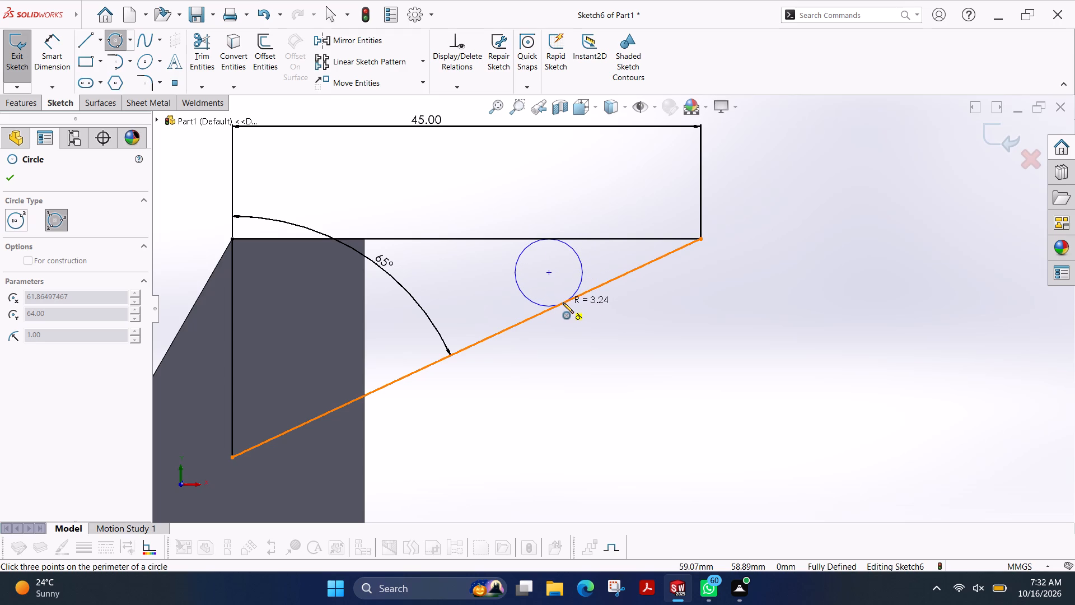
Undo the 45 mm value and delete the horizontal line's length dimension.
{"action": "key", "text": "ctrl+z"}
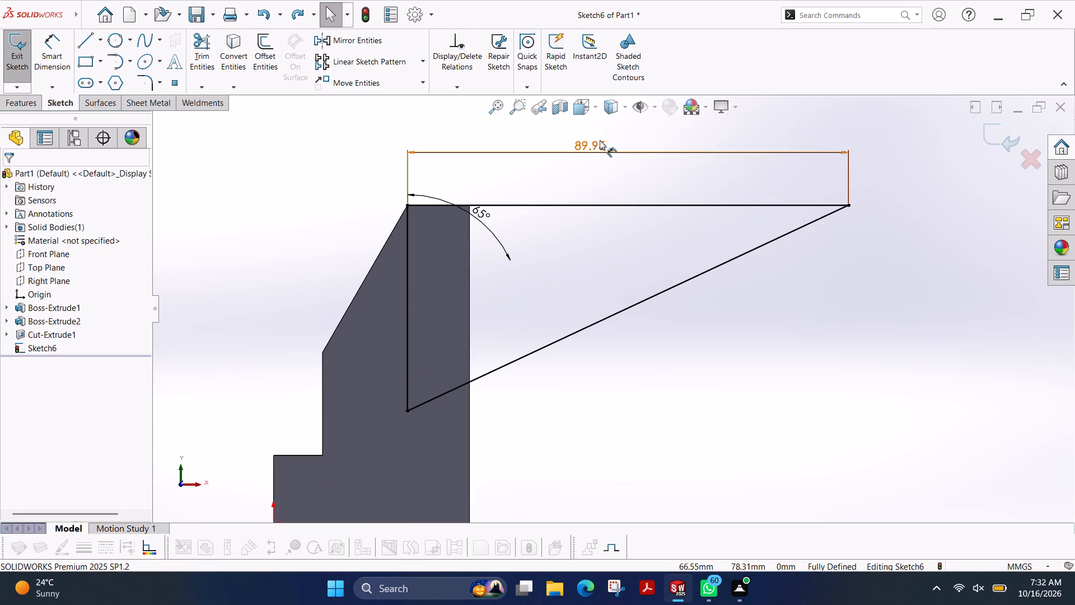
{"action": "key", "text": "Escape"}
{"action": "left_click", "coordinate": [662, 152]}
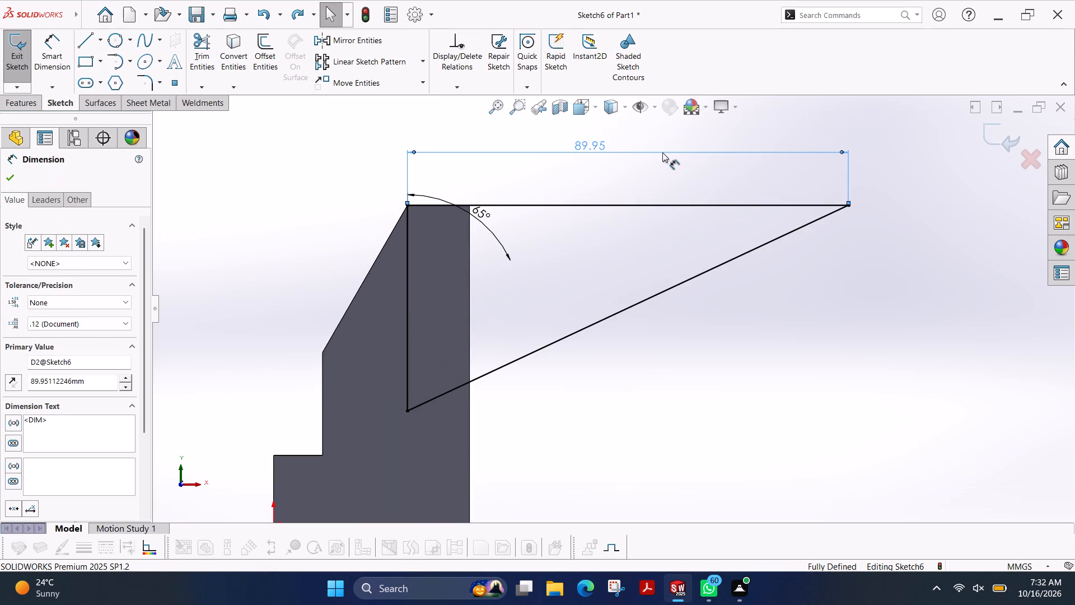
{"action": "key", "text": "Delete"}
Sketch a perimeter circle of radius 7 mm tangent to the horizontal line and the slanted line.
{"action": "left_click", "coordinate": [112, 43]}
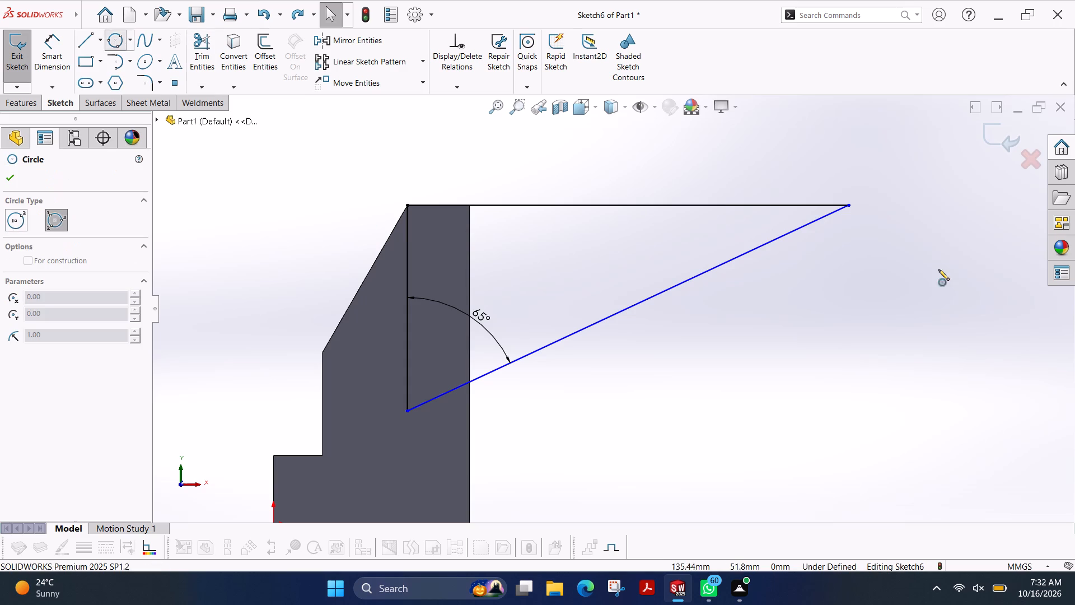
{"action": "left_click", "coordinate": [737, 206]}
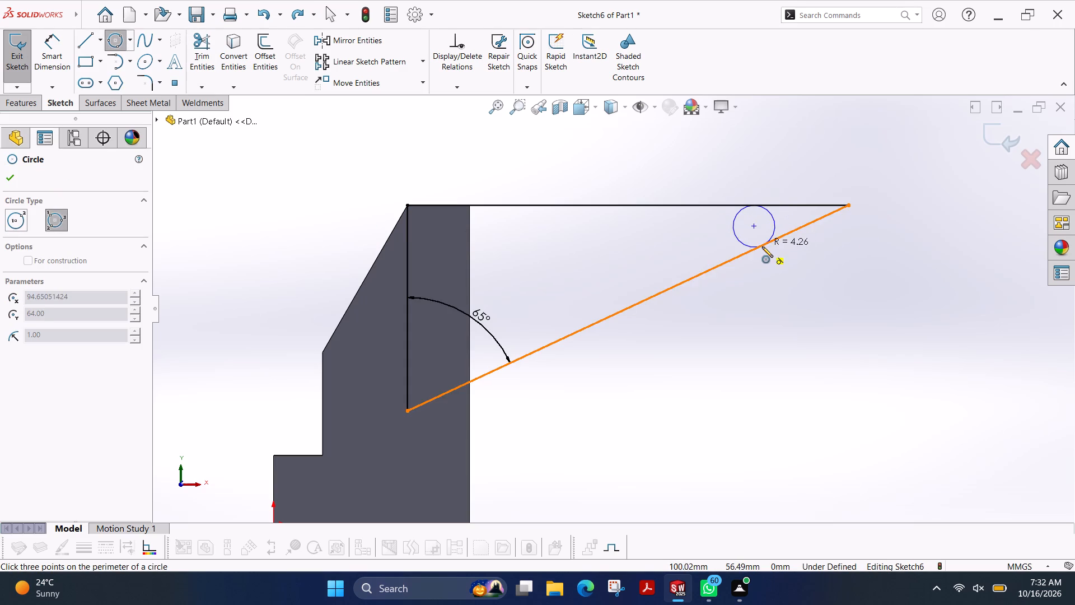
{"action": "left_click", "coordinate": [761, 246]}
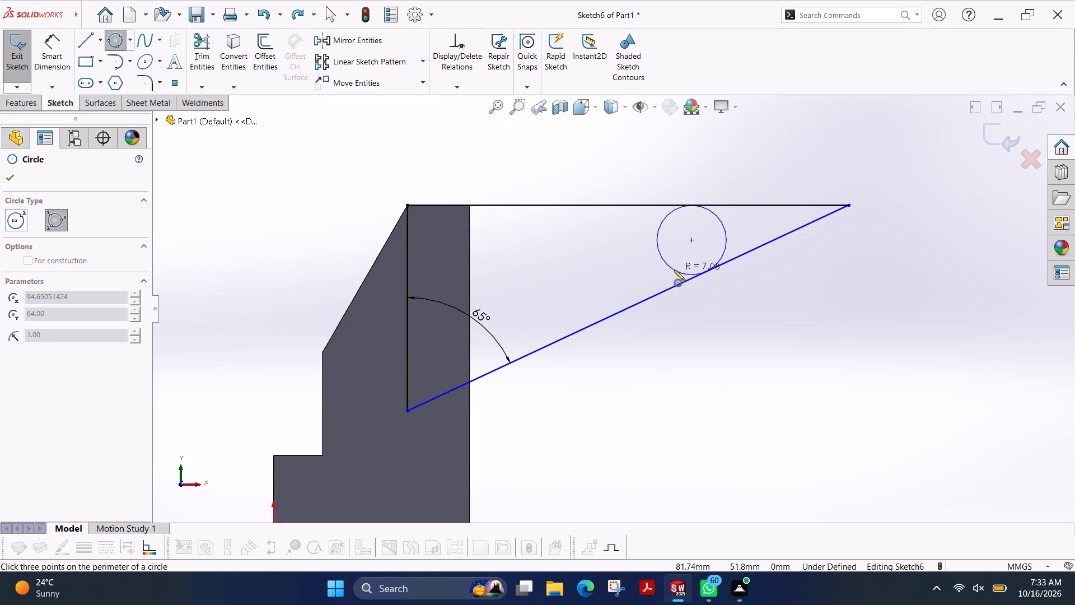
{"action": "left_click", "coordinate": [674, 270]}
{"action": "key", "text": "7"}
{"action": "key", "text": "Return"}
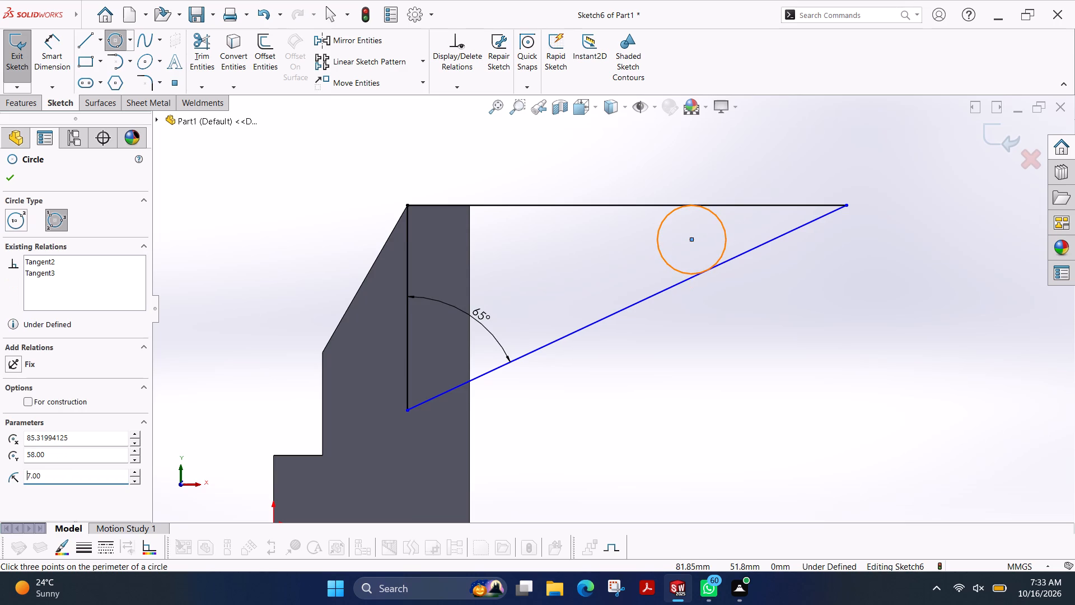
{"action": "left_click", "coordinate": [13, 178]}
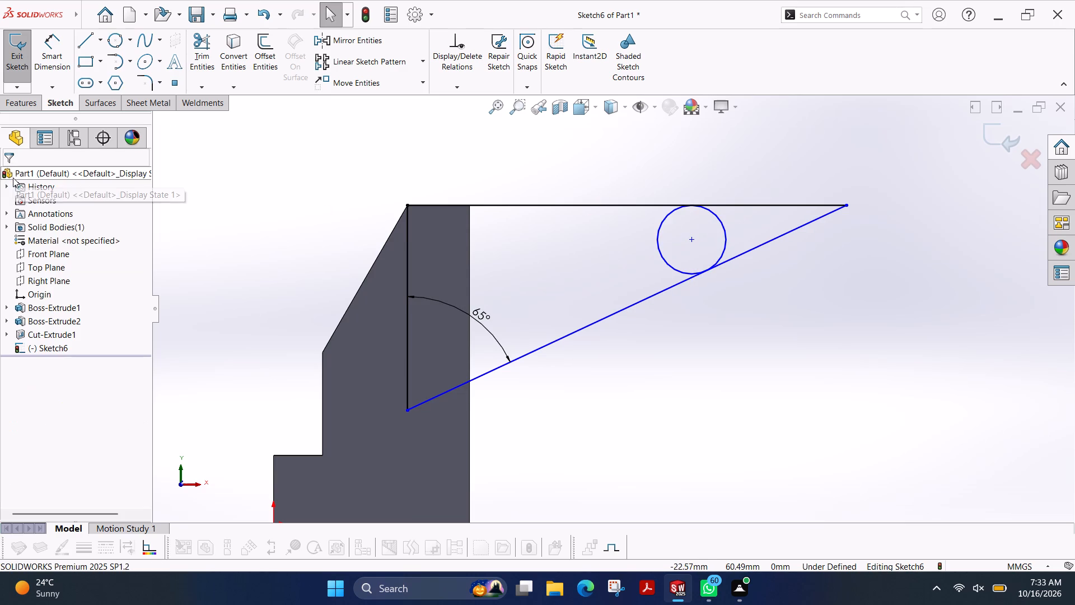
Sketch a smaller circle of about 3.2 mm radius concentric with the tangent circle.
{"action": "left_click", "coordinate": [130, 48]}
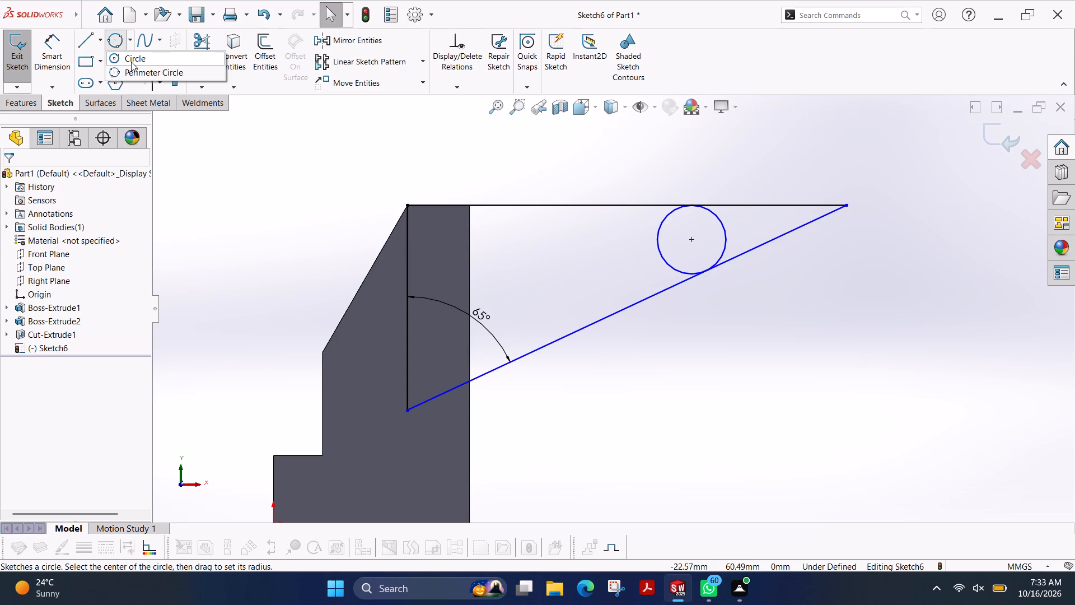
{"action": "left_click", "coordinate": [131, 62]}
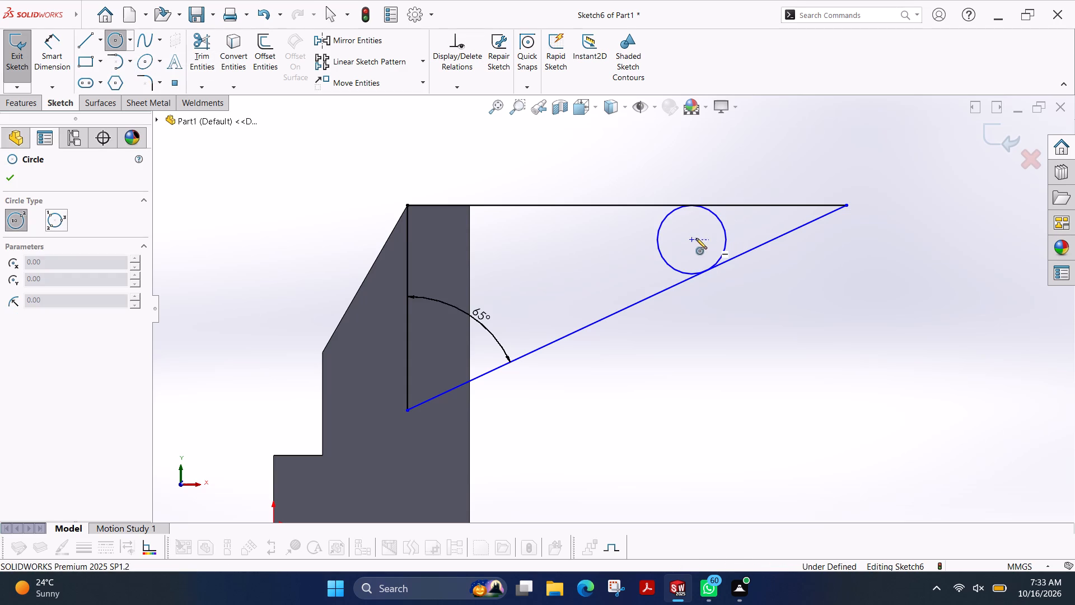
{"action": "left_click", "coordinate": [691, 238]}
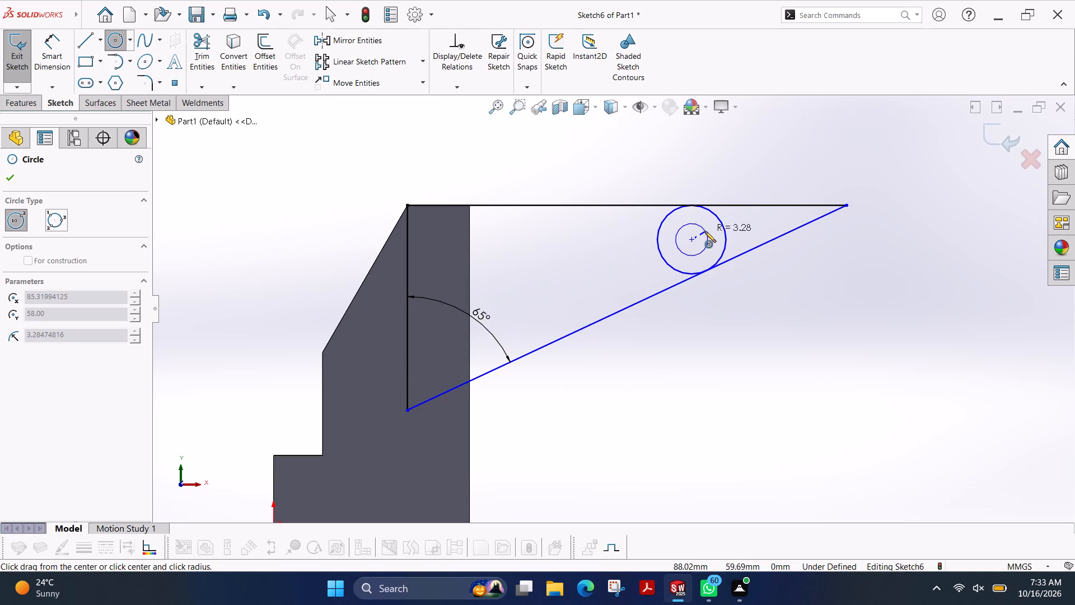
{"action": "left_click", "coordinate": [705, 231]}
Dimension the inner circle's diameter at 6 mm.
{"action": "left_click", "coordinate": [60, 53]}
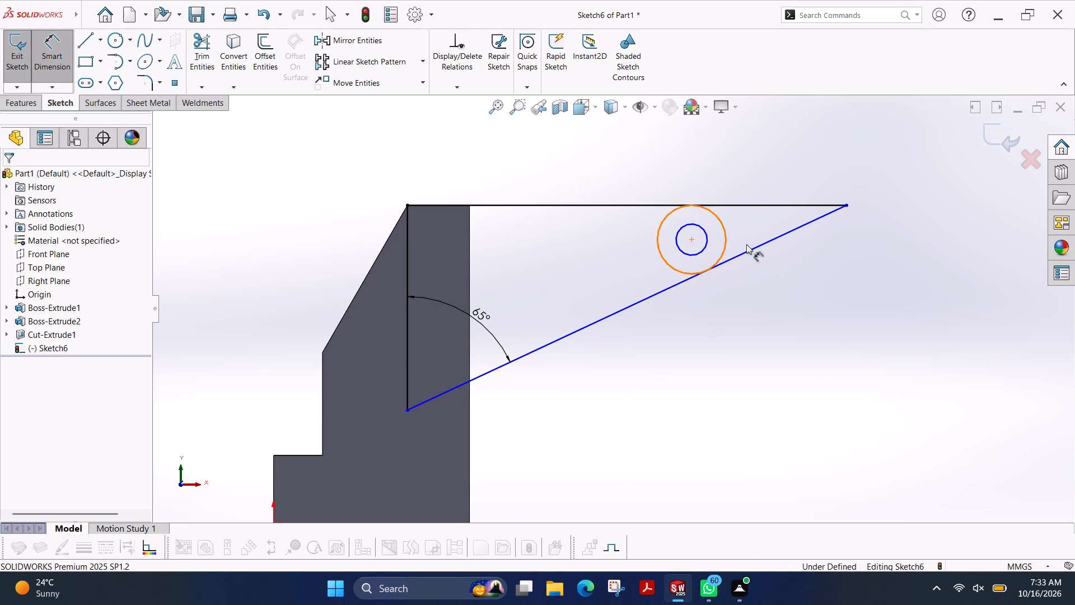
{"action": "left_click", "coordinate": [707, 241]}
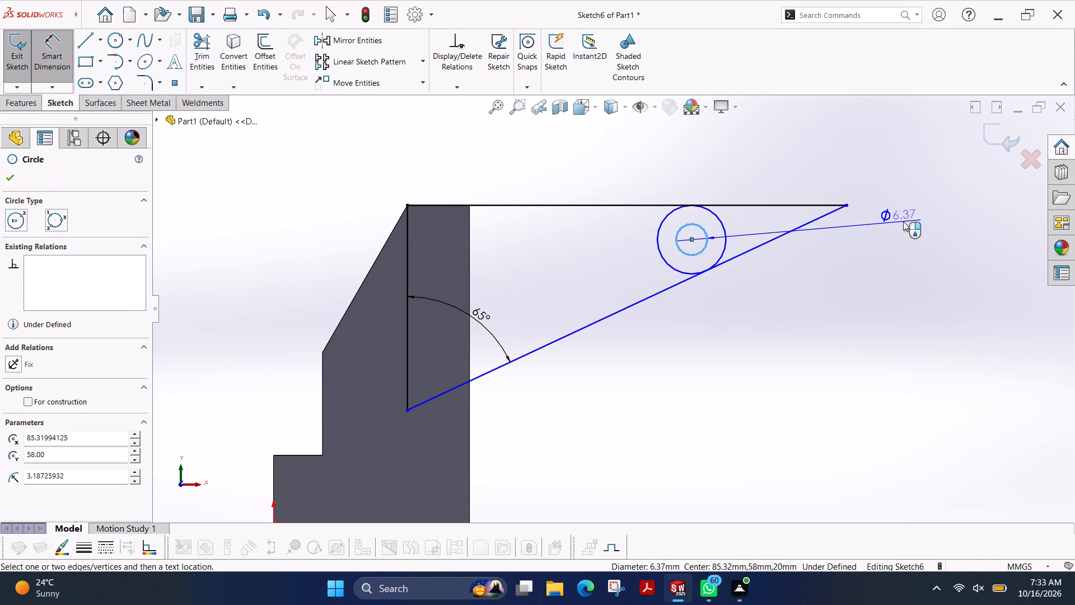
{"action": "left_click", "coordinate": [906, 223]}
{"action": "key", "text": "6"}
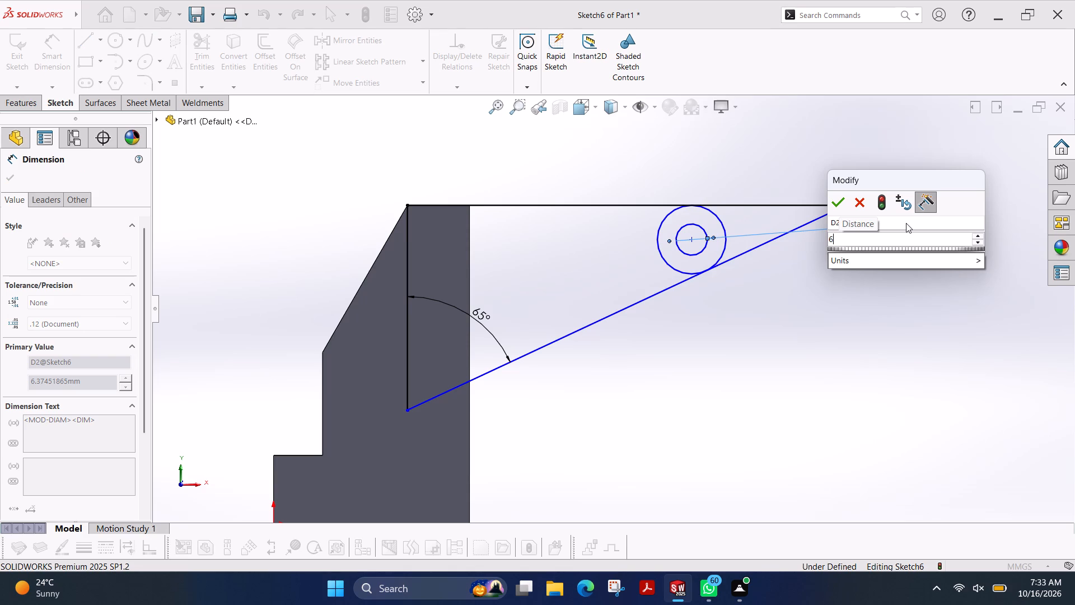
{"action": "key", "text": "Return"}
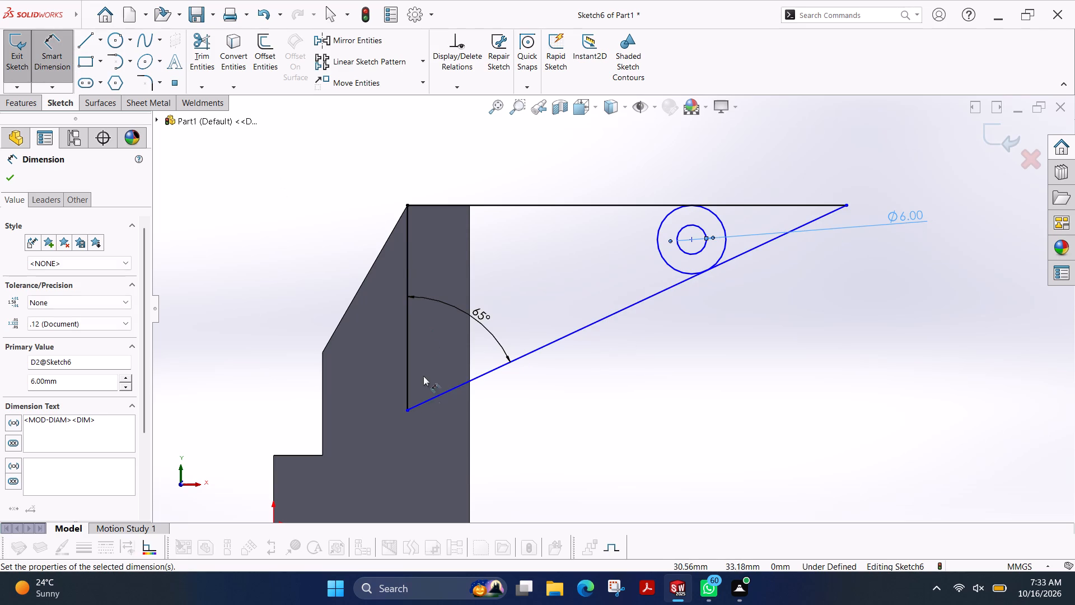
Dimension the horizontal distance from the vertical line to the circles' centre at 45 mm.
{"action": "left_click", "coordinate": [405, 265]}
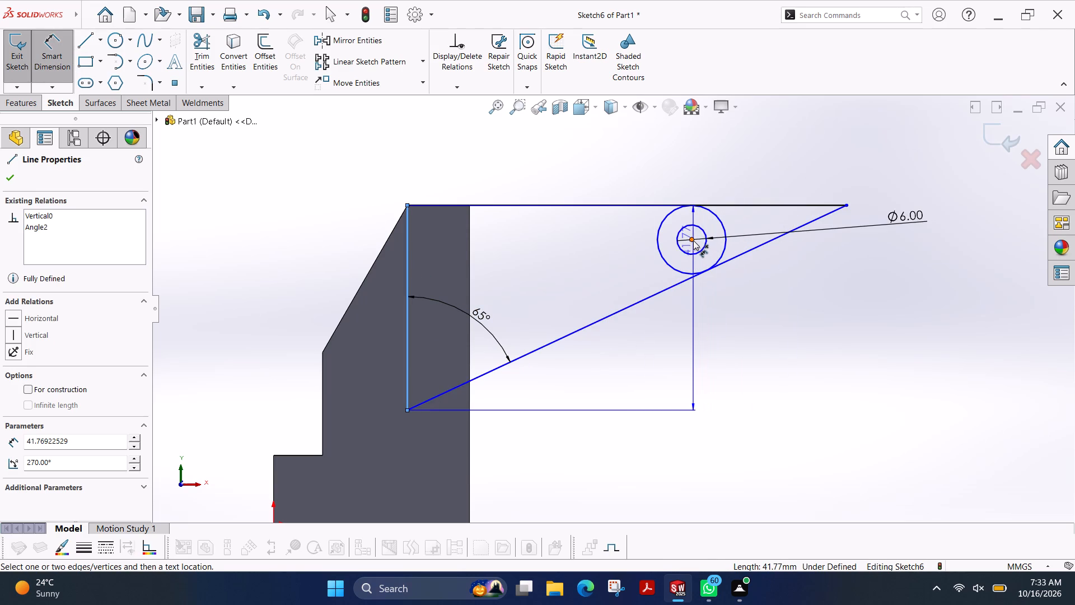
{"action": "left_click", "coordinate": [692, 240]}
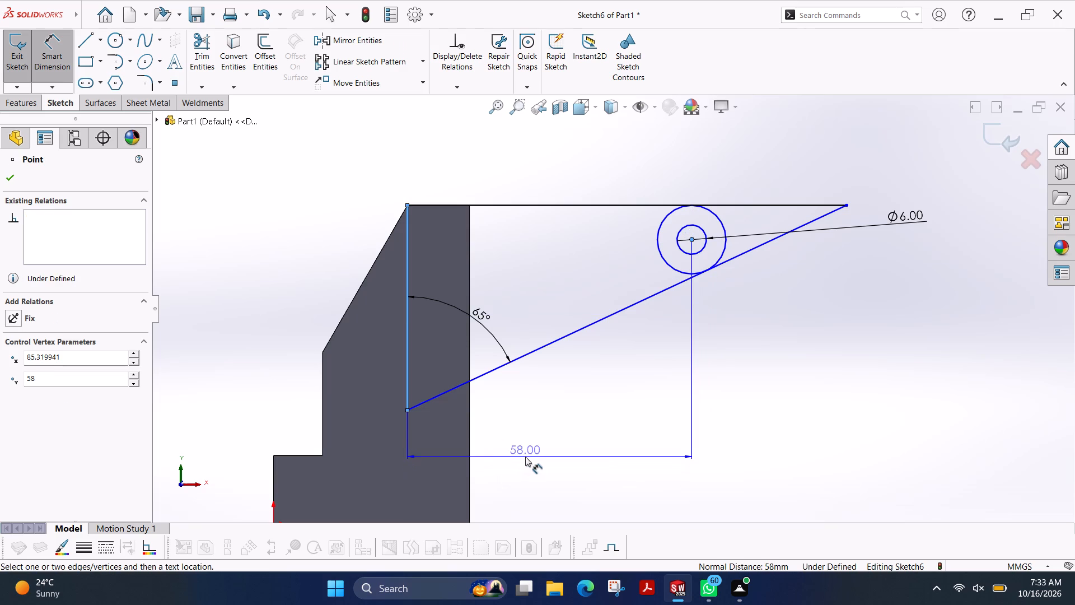
{"action": "left_click", "coordinate": [525, 457]}
{"action": "type", "text": "45"}
{"action": "key", "text": "Return"}
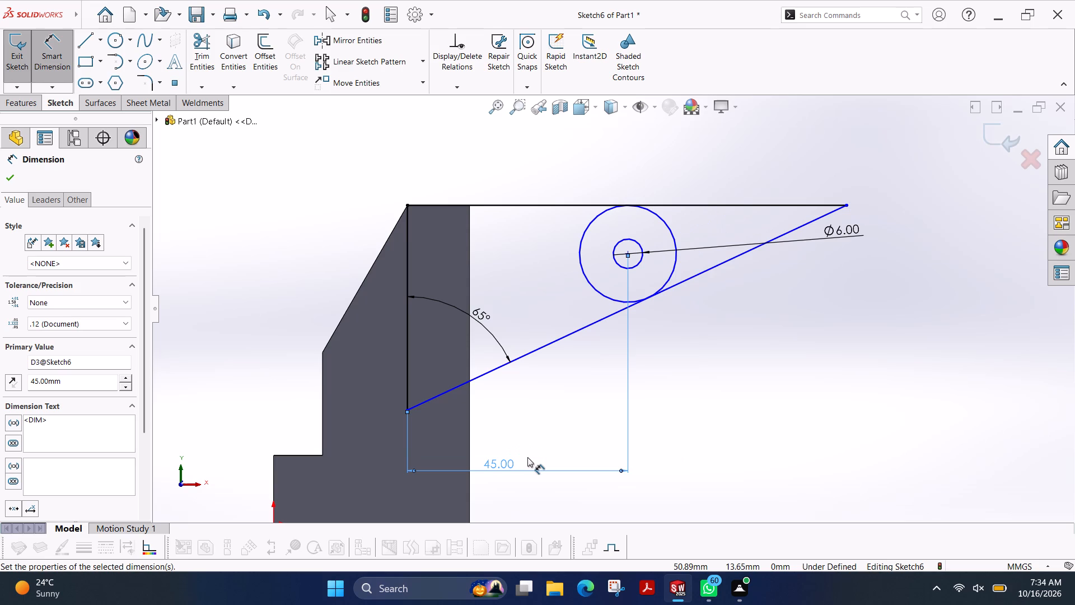
Dimension the outer tangent circle's diameter at 14 mm.
{"action": "left_click", "coordinate": [659, 215]}
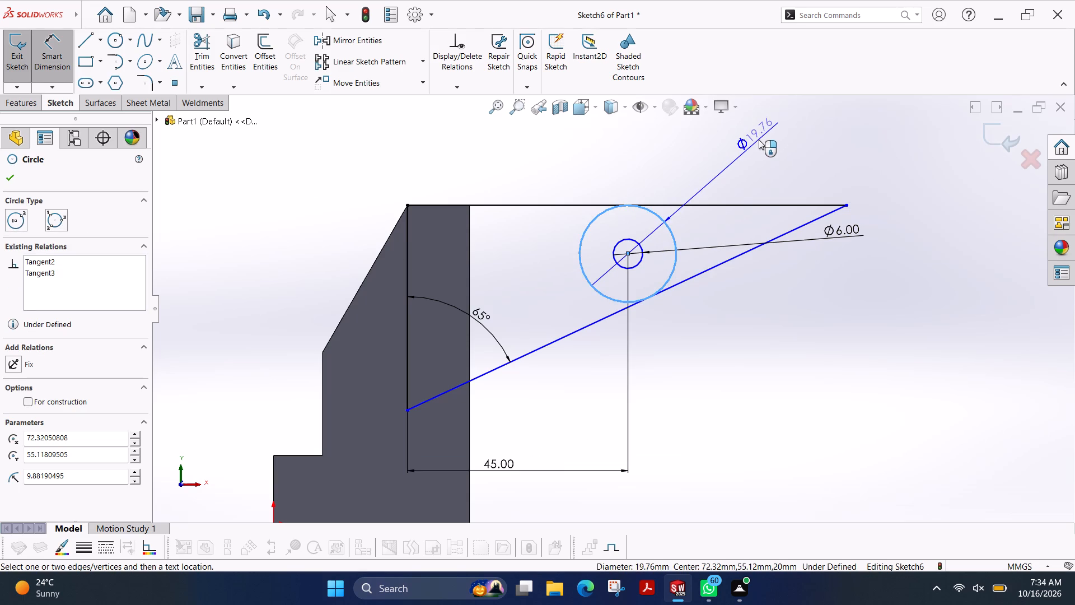
{"action": "left_click", "coordinate": [759, 139]}
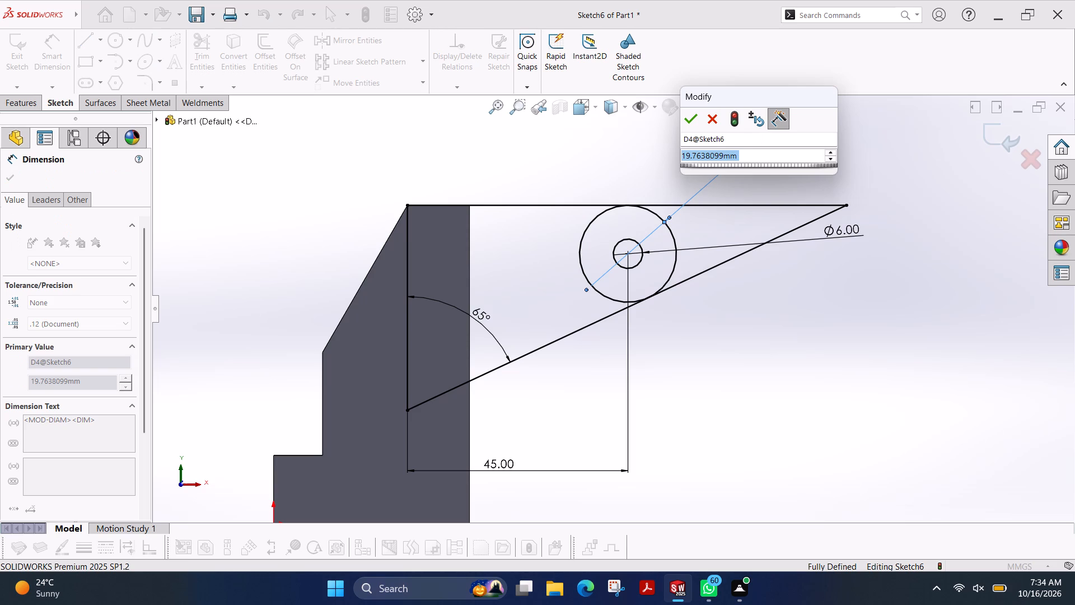
{"action": "type", "text": "14"}
{"action": "key", "text": "Return"}
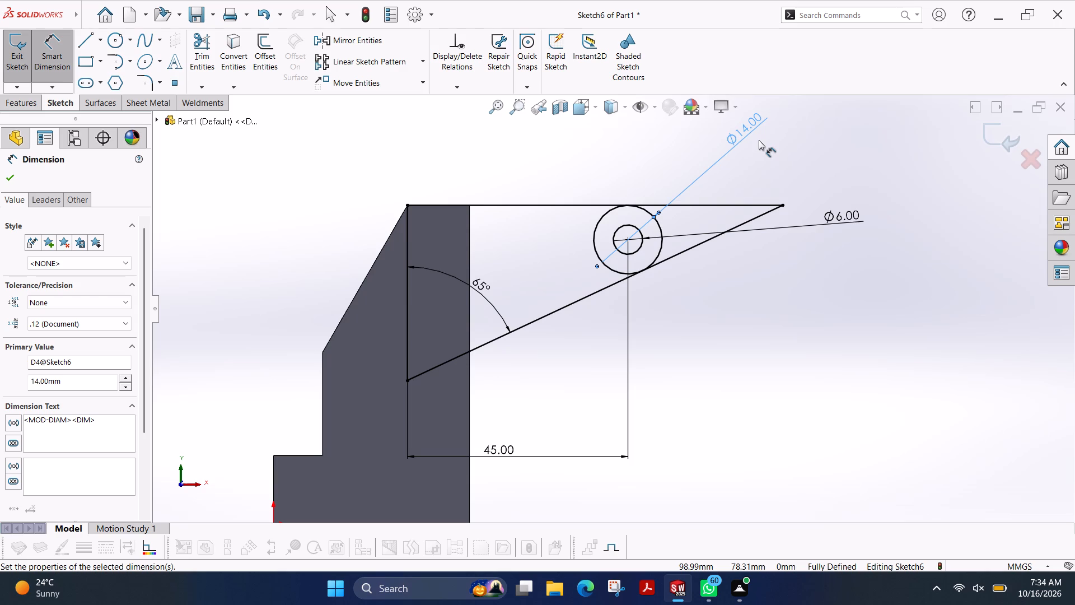
Trim both line ends beyond the tangent circle and the circle's inner arc, leaving a rounded arm outline.
{"action": "left_click", "coordinate": [205, 57]}
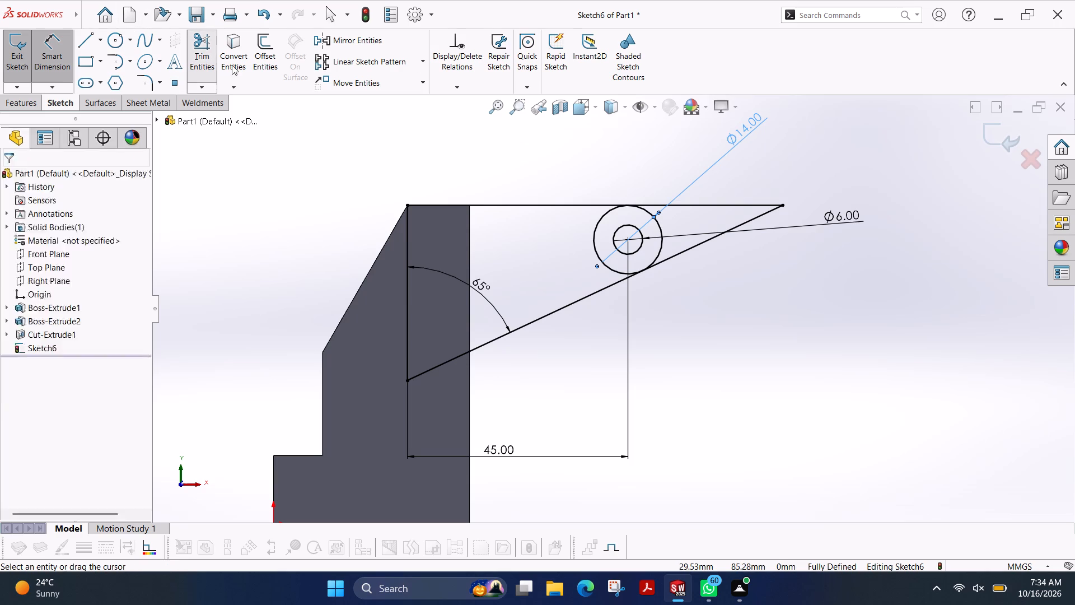
{"action": "left_click_drag", "start_coordinate": [740, 186], "coordinate": [733, 292]}
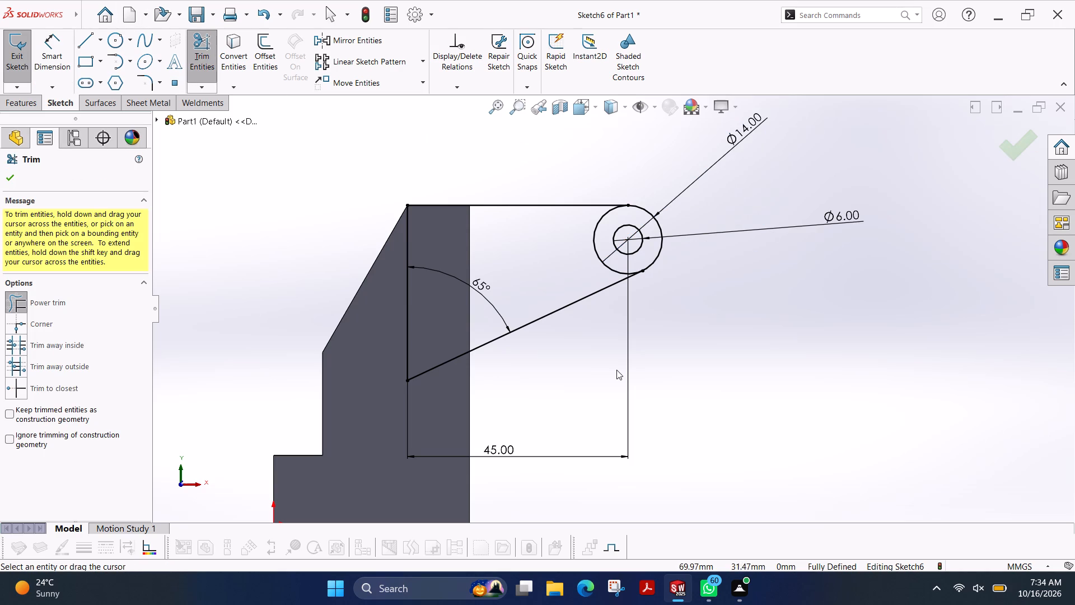
{"action": "left_click_drag", "start_coordinate": [588, 240], "coordinate": [608, 243]}
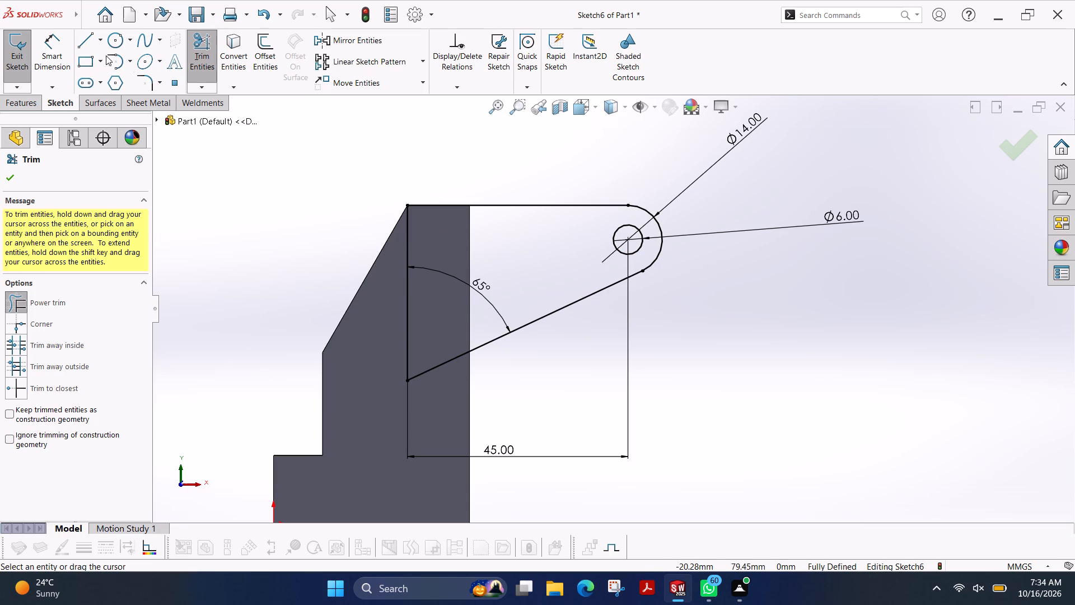
Extrude the arm profile as a 5 mm blind boss merged with the body.
{"action": "left_click", "coordinate": [29, 101]}
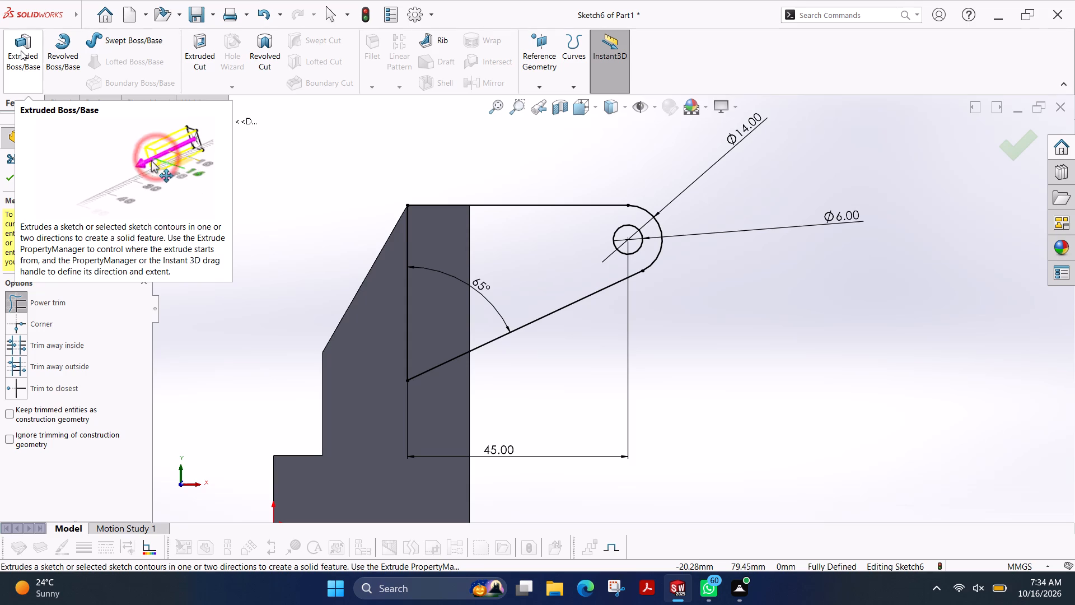
{"action": "left_click", "coordinate": [21, 50]}
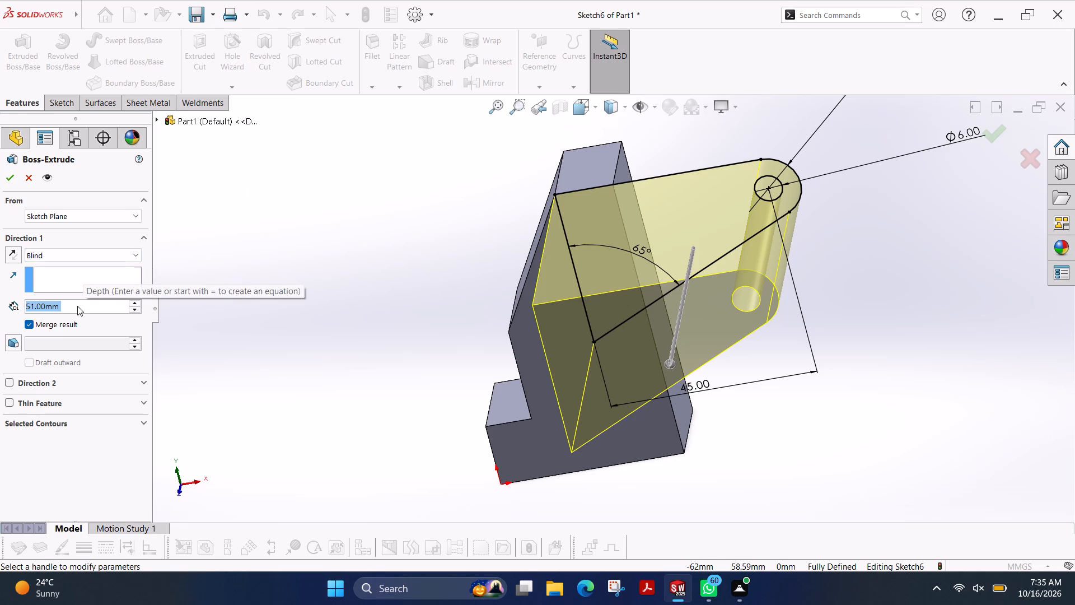
{"action": "key", "text": "5"}
{"action": "key", "text": "Return"}
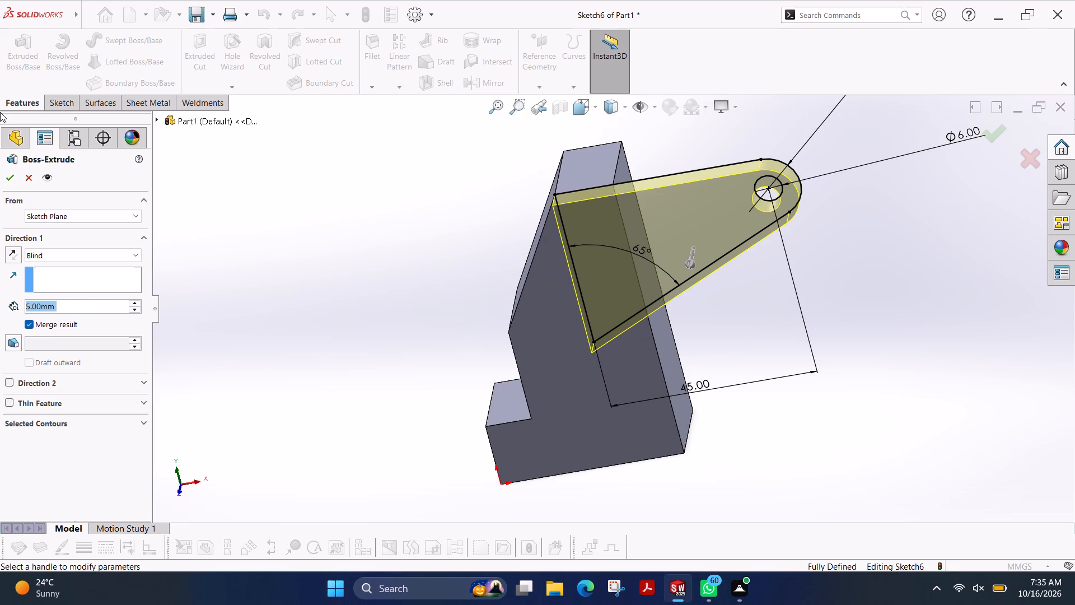
{"action": "left_click", "coordinate": [7, 172]}
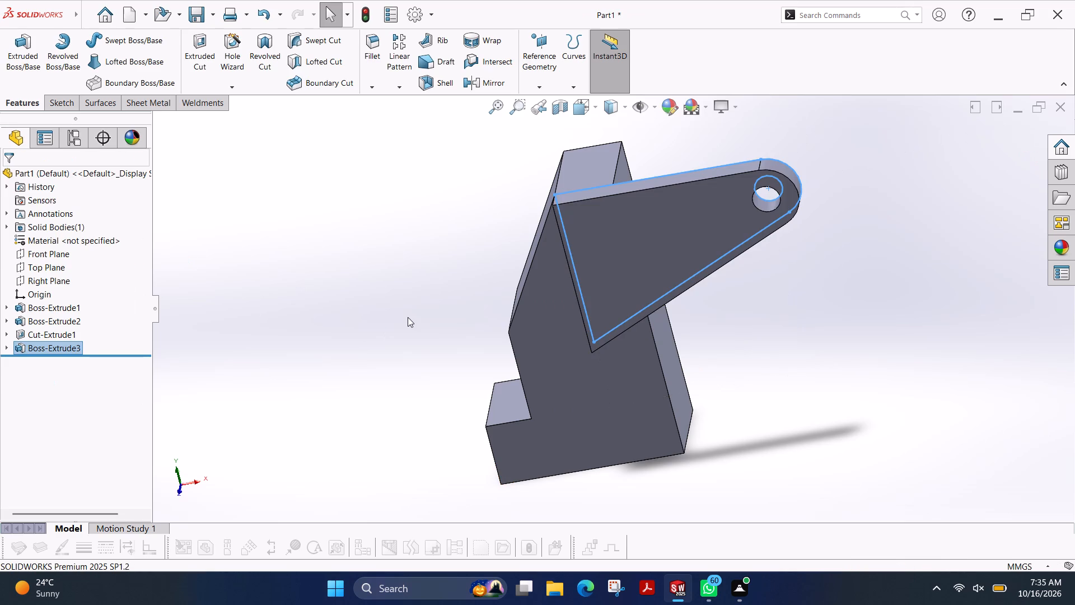
{"action": "key", "text": "Escape"}
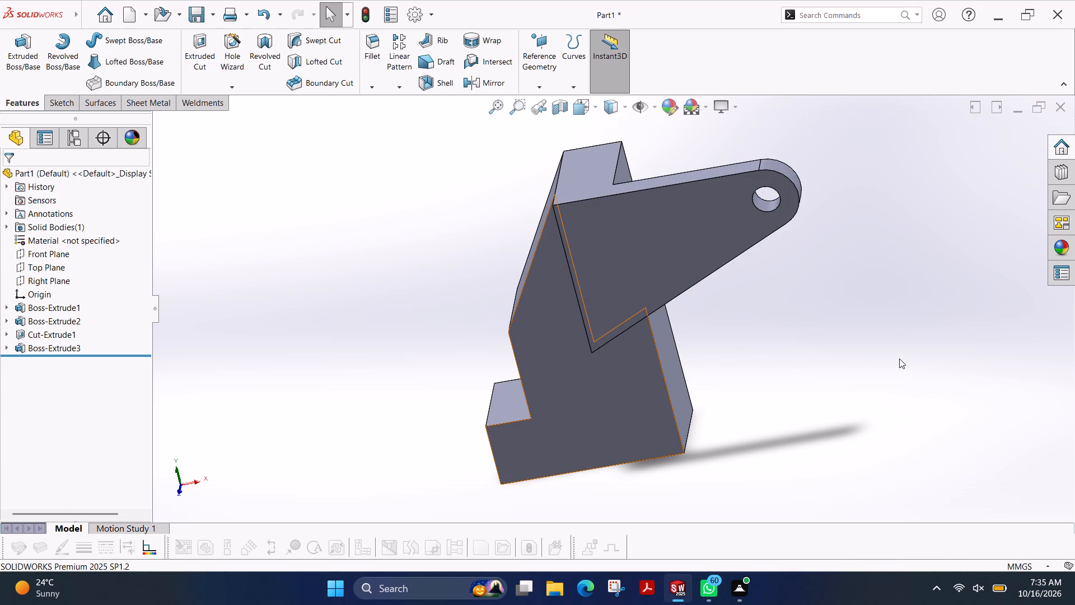
Open a new sketch on the flat back face of the bracket body.
{"action": "middle_click_drag", "start_coordinate": [904, 317], "coordinate": [703, 399], "text": "ctrl+shift"}
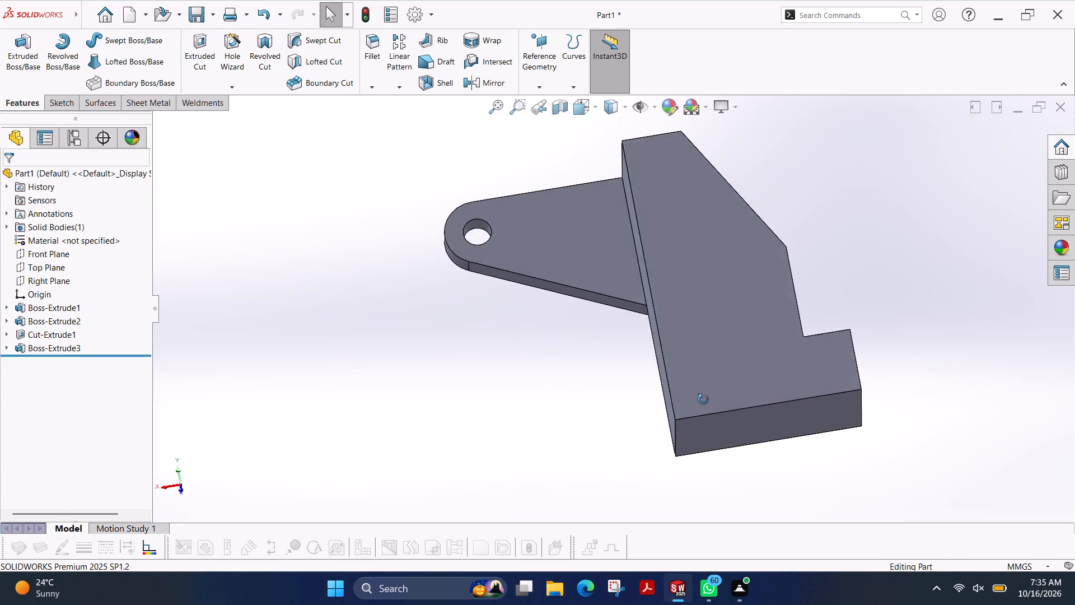
{"action": "middle_click_drag", "start_coordinate": [703, 399], "coordinate": [717, 404], "text": "ctrl+shift"}
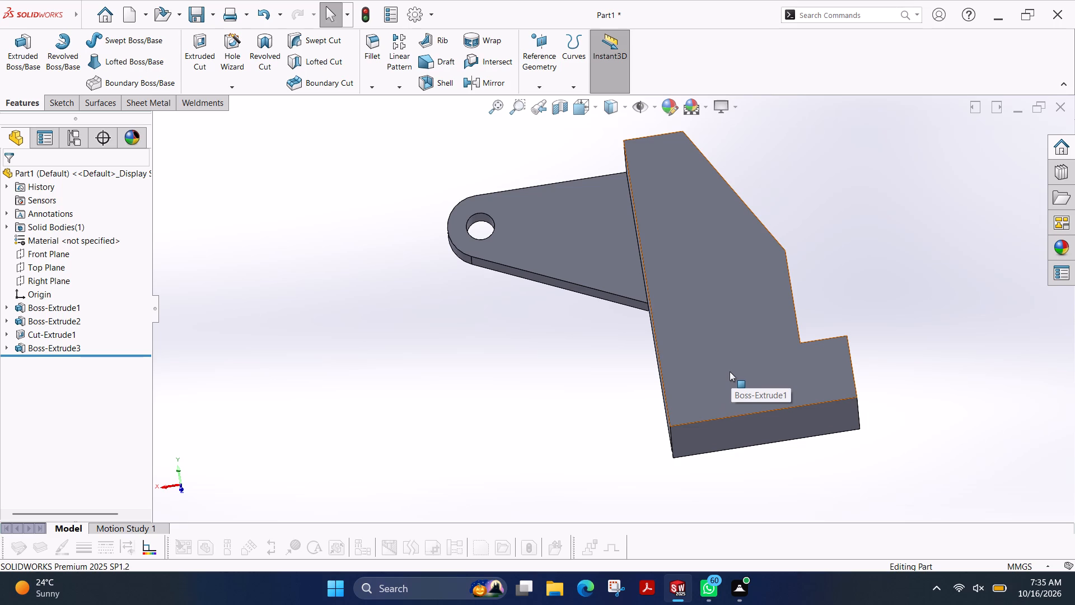
{"action": "left_click", "coordinate": [730, 371]}
{"action": "left_click", "coordinate": [66, 108]}
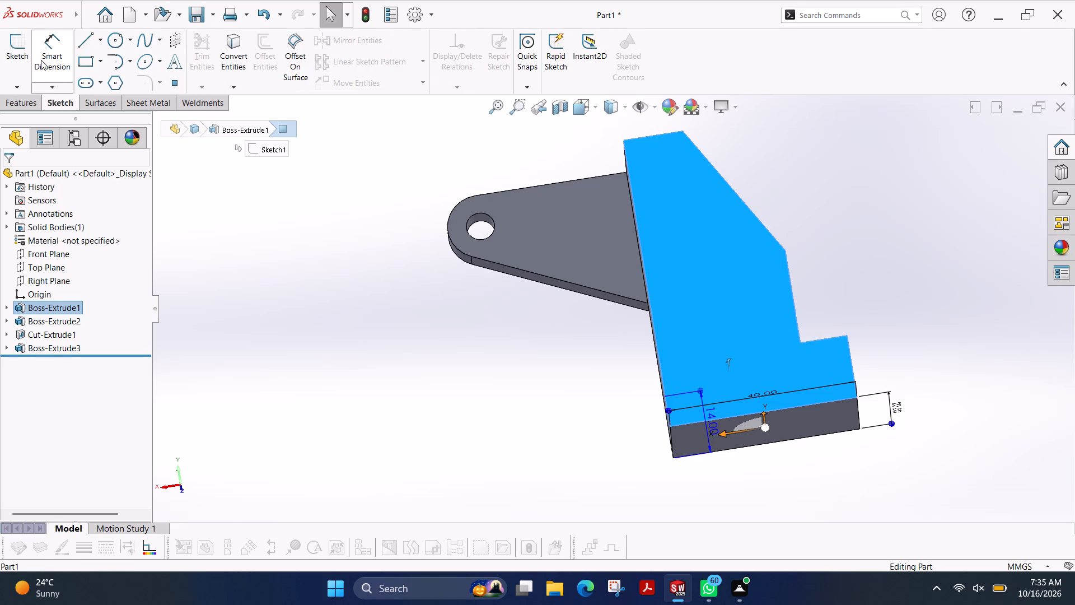
{"action": "left_click", "coordinate": [14, 47]}
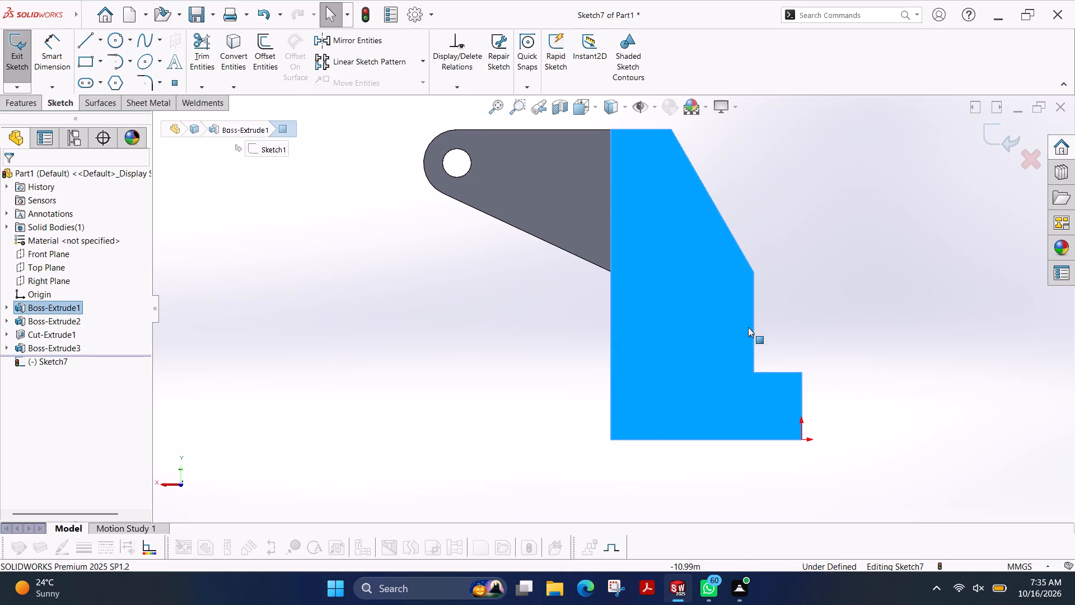
{"action": "key", "text": "Escape"}
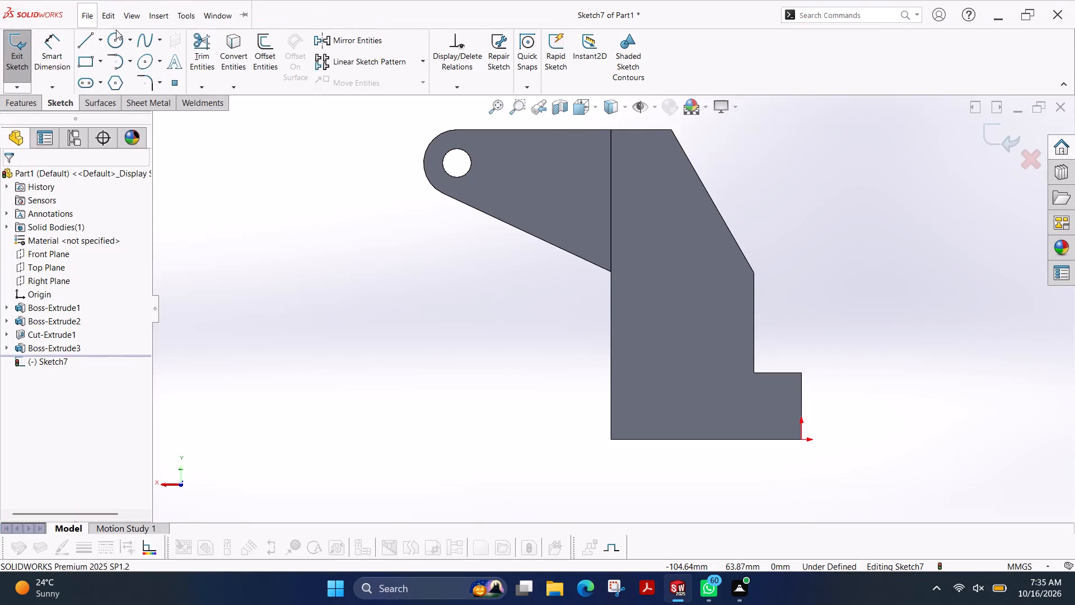
{"action": "left_click", "coordinate": [373, 168]}
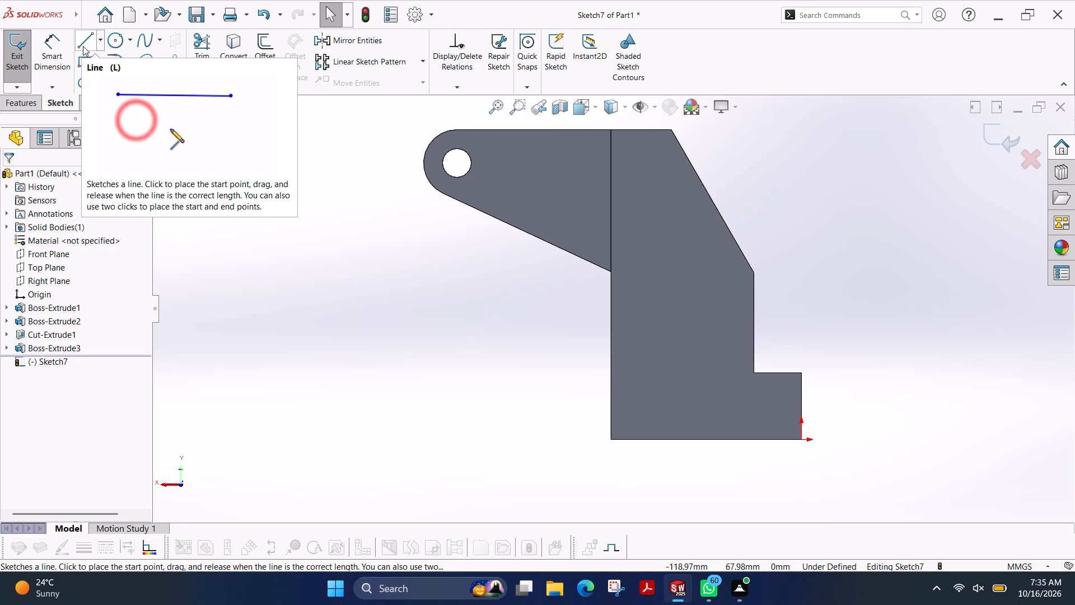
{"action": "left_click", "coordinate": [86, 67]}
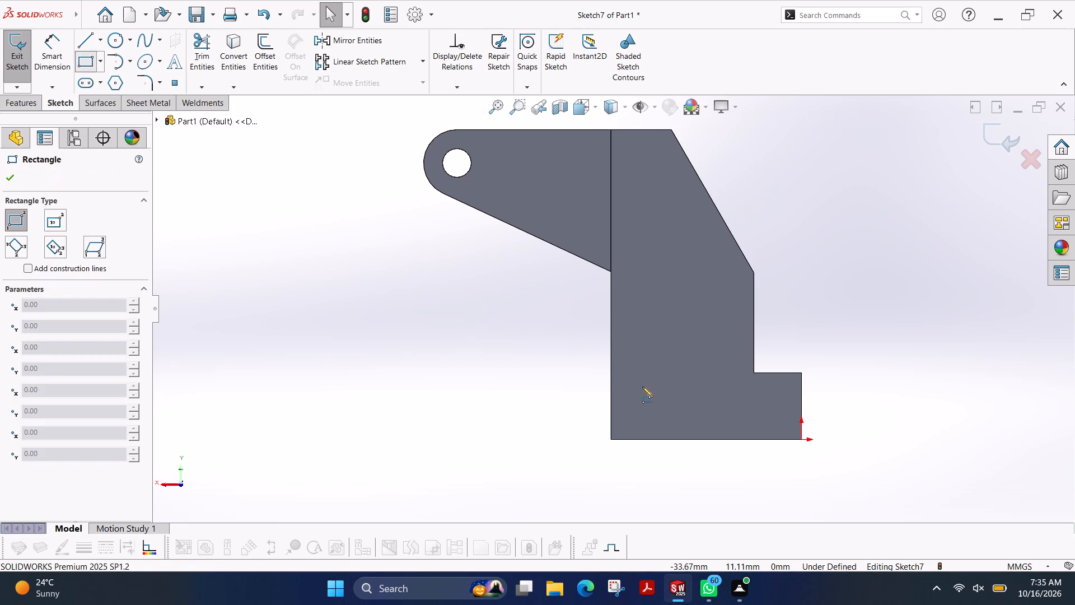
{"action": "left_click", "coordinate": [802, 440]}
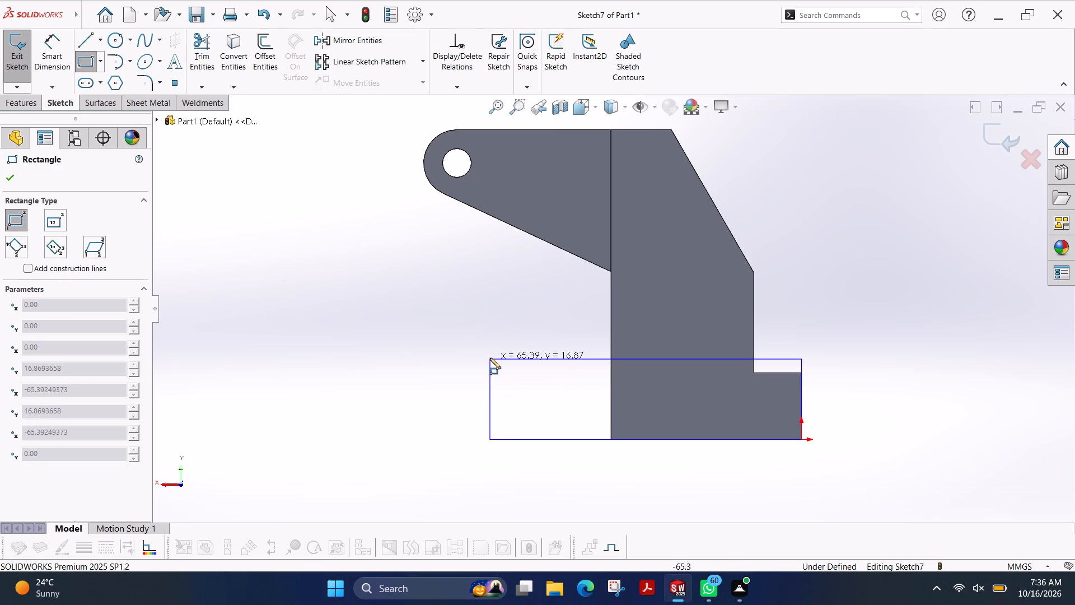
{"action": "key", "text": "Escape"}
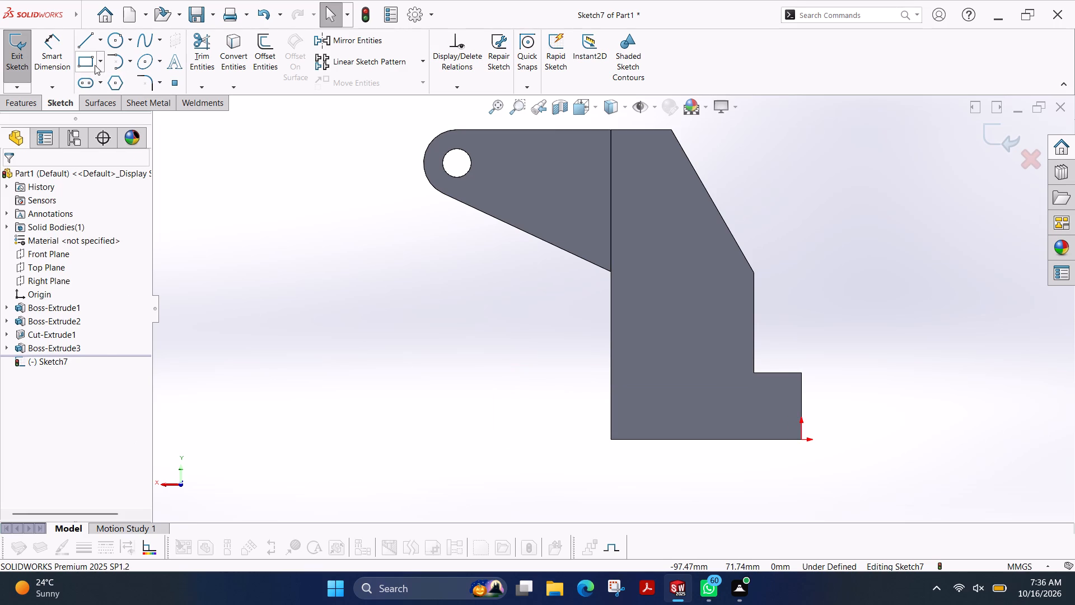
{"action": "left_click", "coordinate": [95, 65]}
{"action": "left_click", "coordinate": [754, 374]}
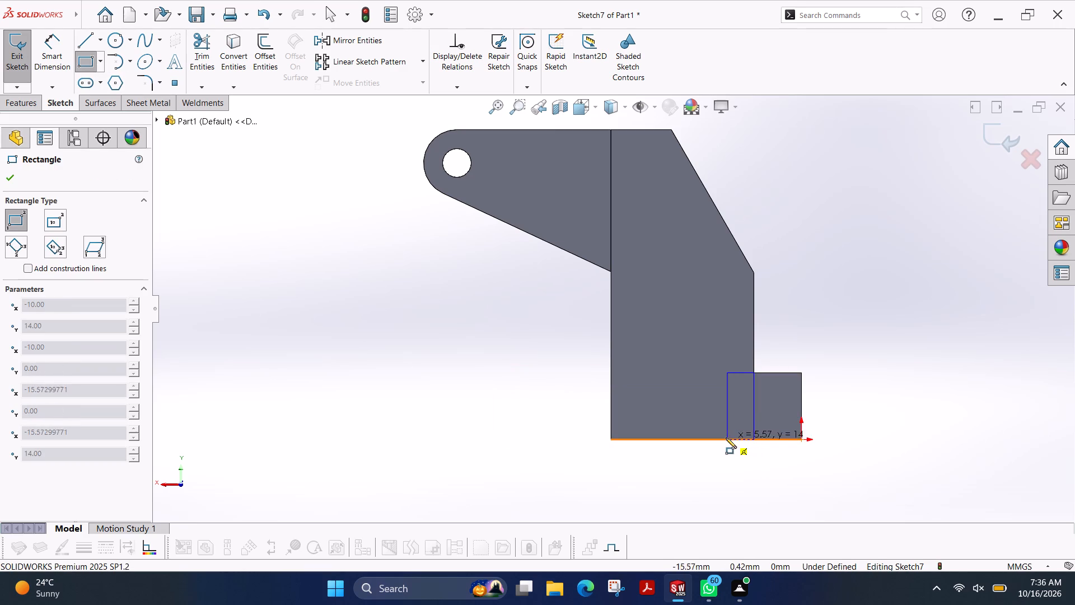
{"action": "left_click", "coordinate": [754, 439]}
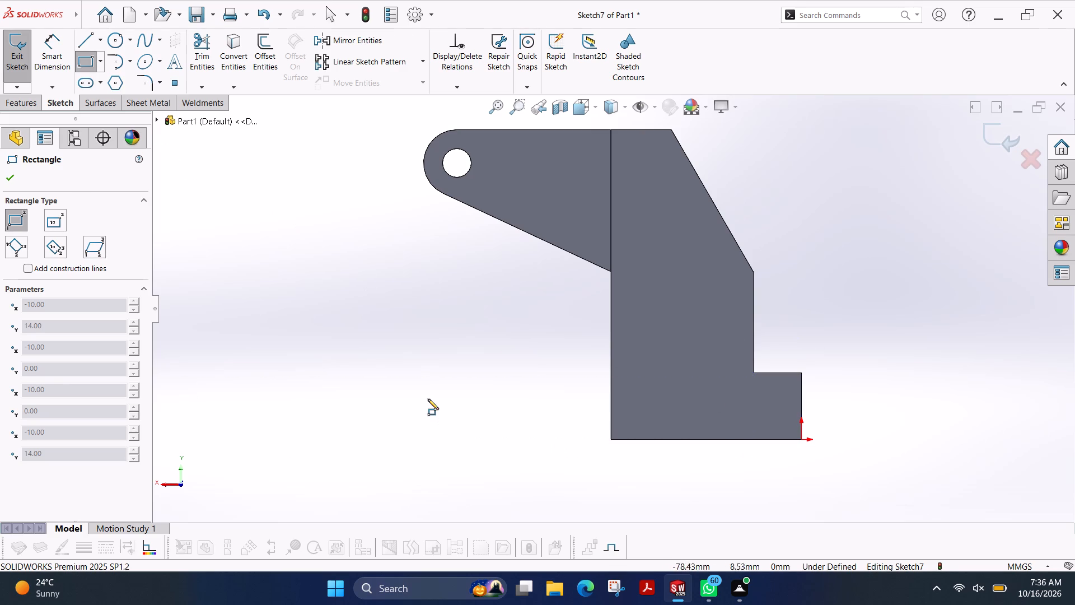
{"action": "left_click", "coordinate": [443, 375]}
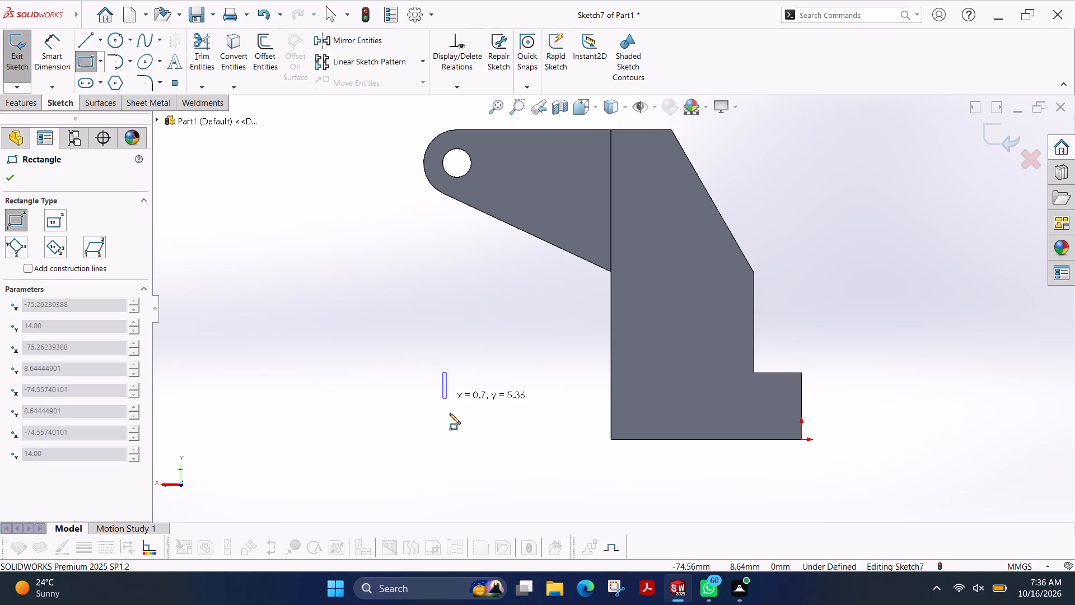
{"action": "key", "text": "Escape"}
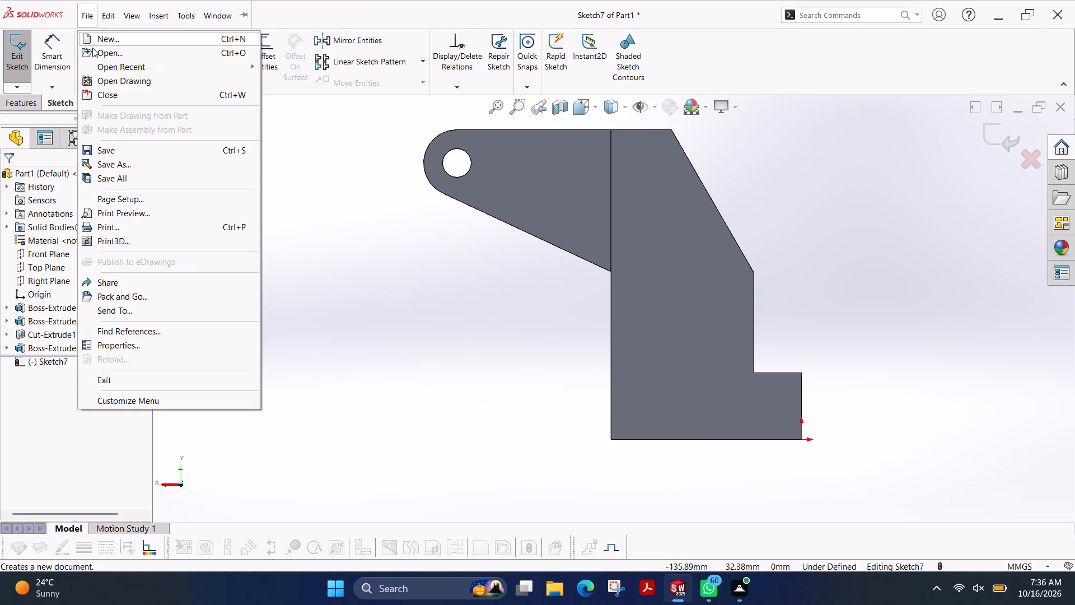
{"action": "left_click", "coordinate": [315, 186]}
Sketch a corner rectangle about 66 × 14 mm from the base's step corner, extending past the body beneath the arm.
{"action": "left_click", "coordinate": [84, 66]}
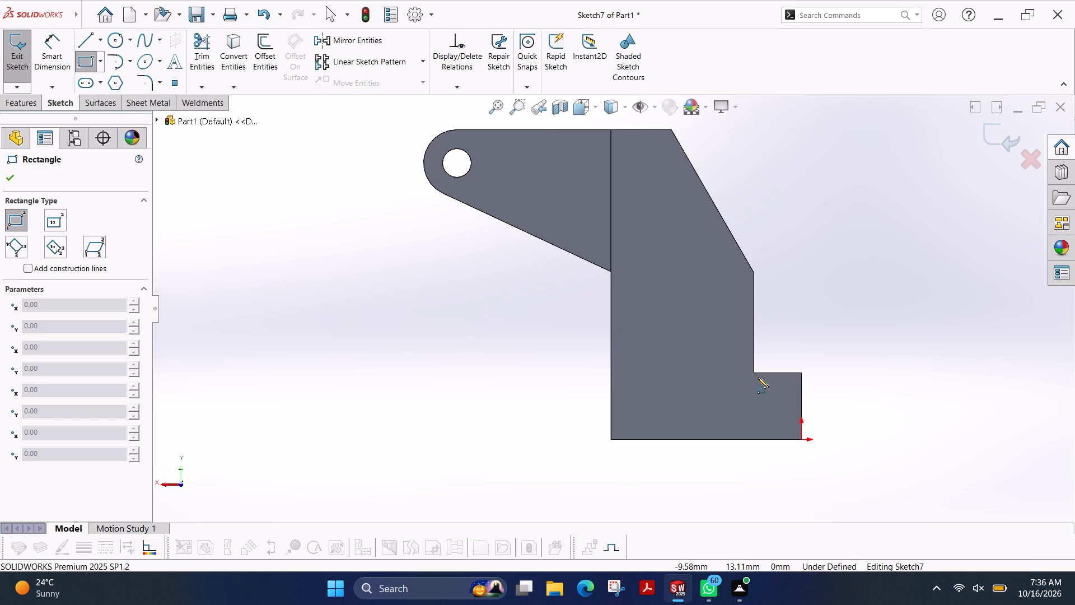
{"action": "left_click", "coordinate": [755, 373]}
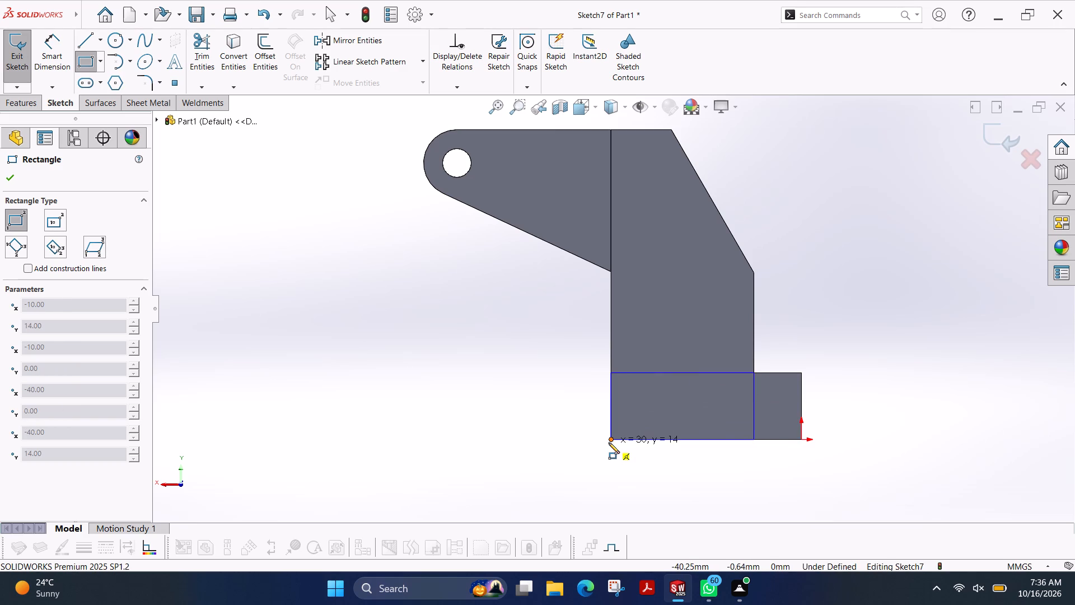
{"action": "left_click", "coordinate": [438, 442]}
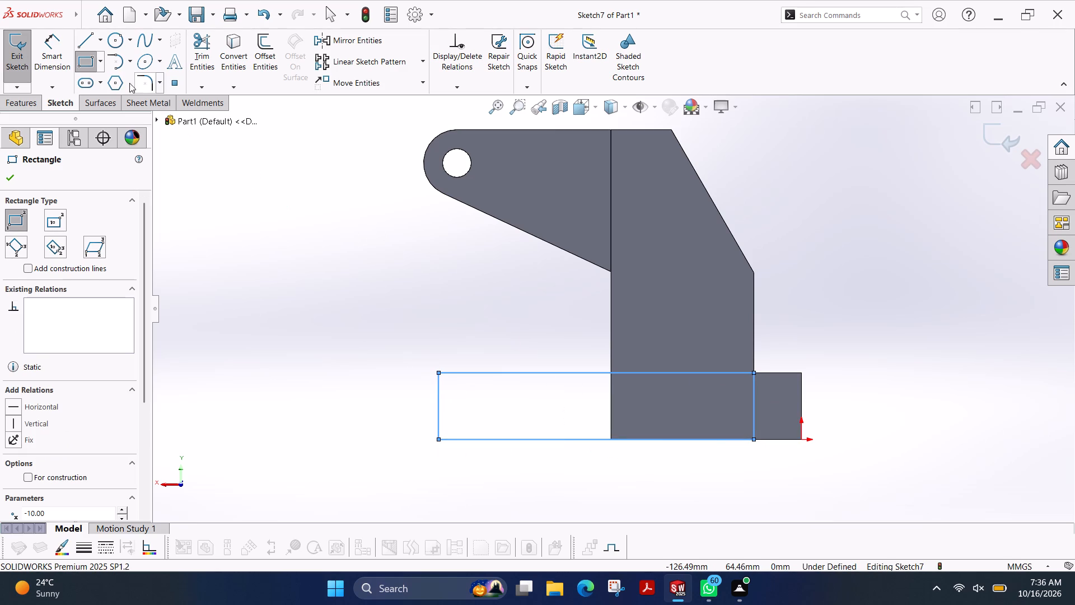
Dimension the rectangle's outer vertical side at 15 mm from the body's vertical edge.
{"action": "left_click", "coordinate": [63, 55]}
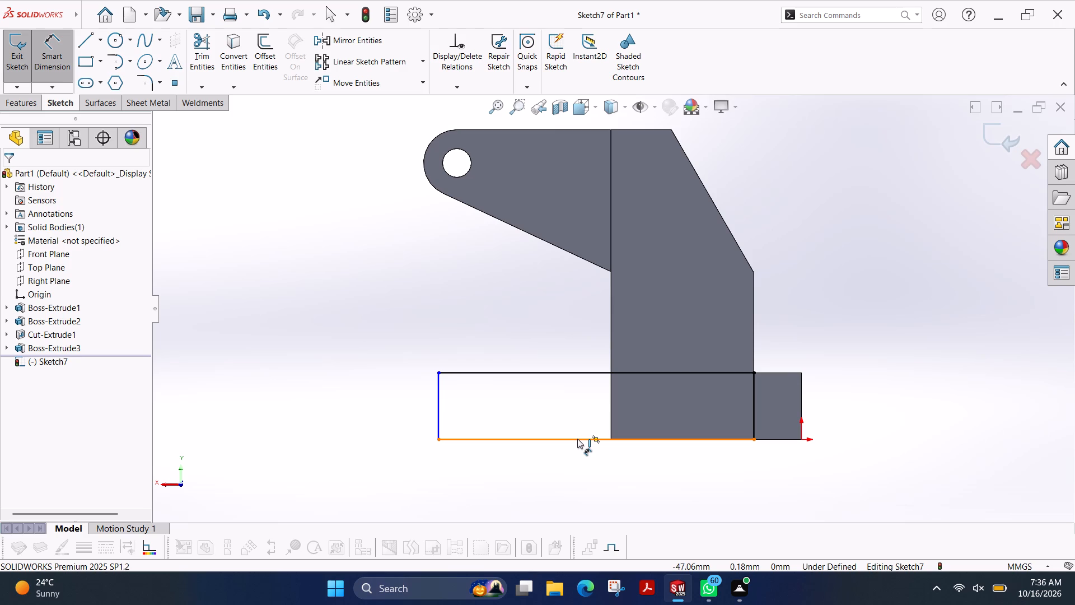
{"action": "left_click", "coordinate": [438, 409]}
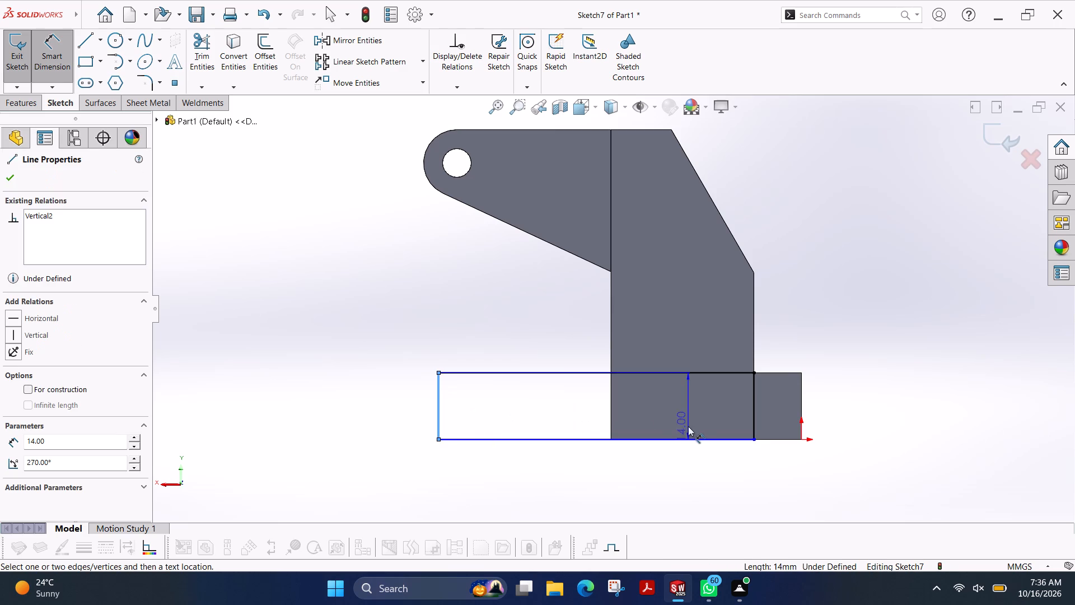
{"action": "left_click", "coordinate": [611, 406]}
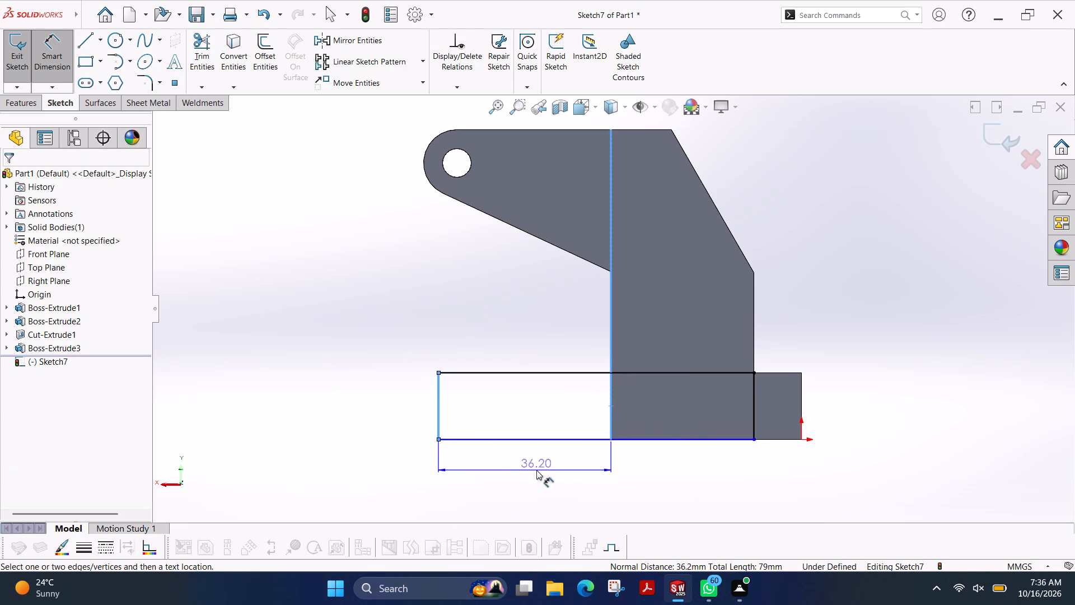
{"action": "left_click", "coordinate": [536, 470]}
{"action": "type", "text": "15"}
{"action": "key", "text": "Return"}
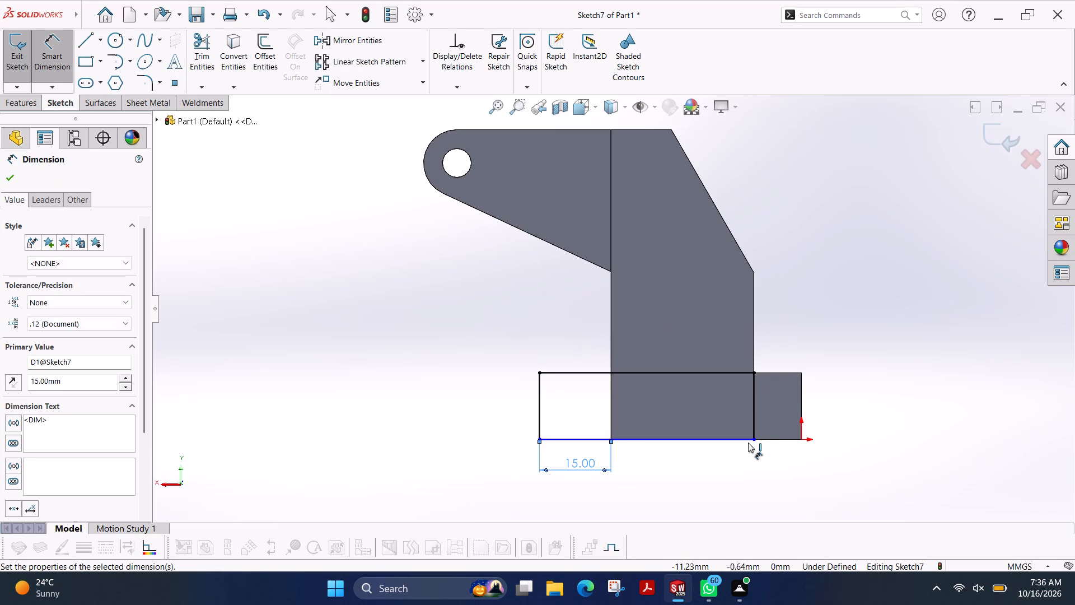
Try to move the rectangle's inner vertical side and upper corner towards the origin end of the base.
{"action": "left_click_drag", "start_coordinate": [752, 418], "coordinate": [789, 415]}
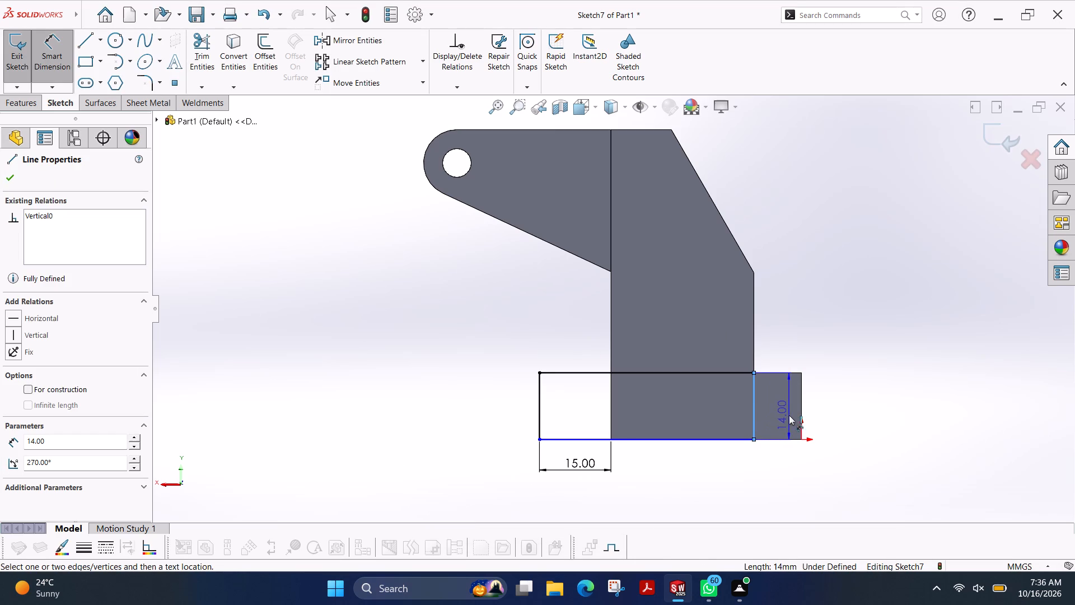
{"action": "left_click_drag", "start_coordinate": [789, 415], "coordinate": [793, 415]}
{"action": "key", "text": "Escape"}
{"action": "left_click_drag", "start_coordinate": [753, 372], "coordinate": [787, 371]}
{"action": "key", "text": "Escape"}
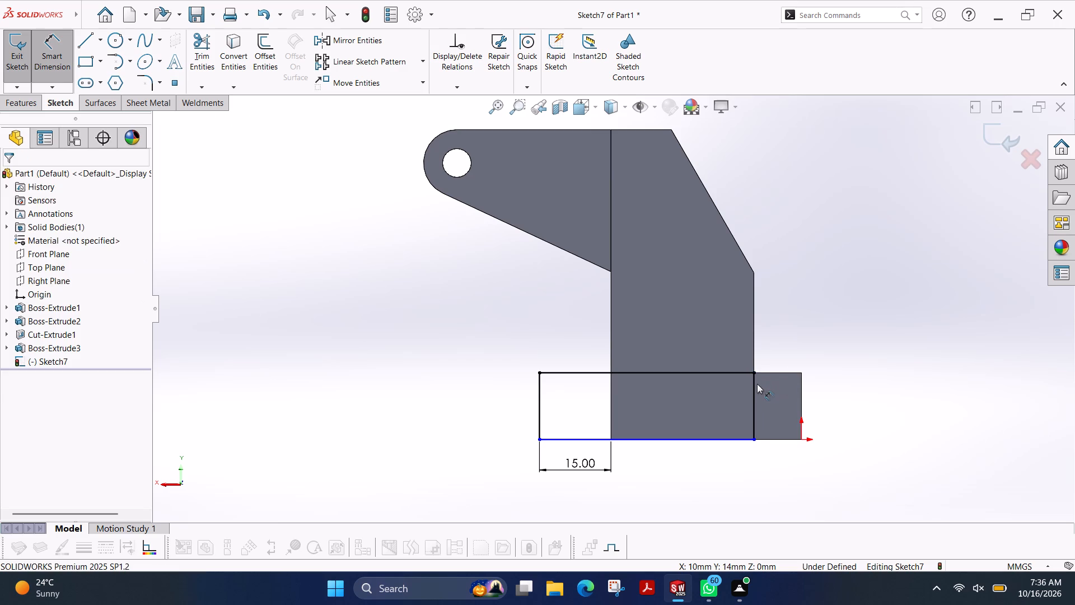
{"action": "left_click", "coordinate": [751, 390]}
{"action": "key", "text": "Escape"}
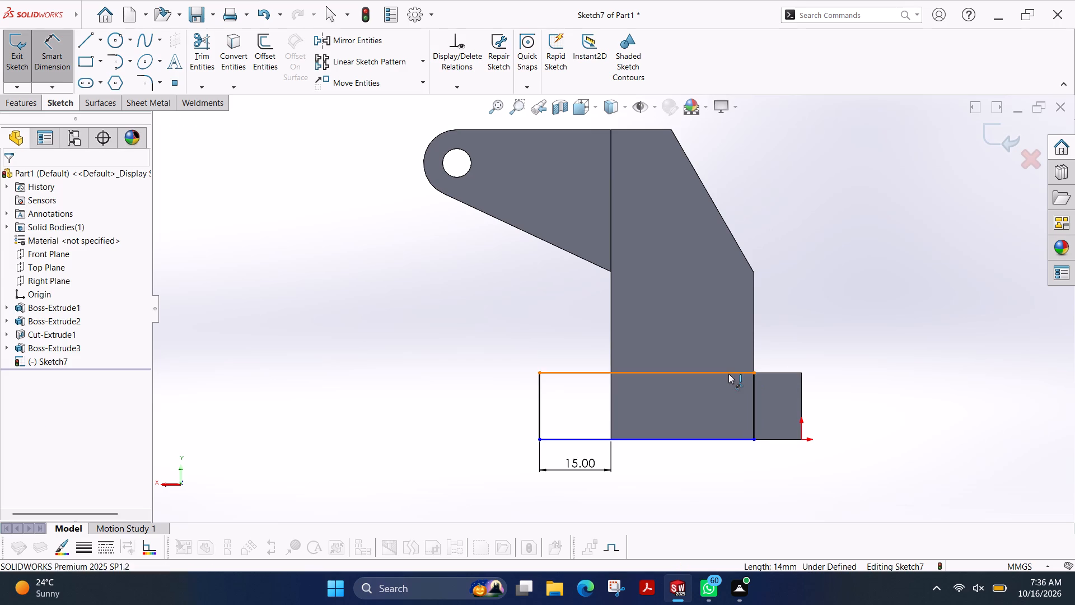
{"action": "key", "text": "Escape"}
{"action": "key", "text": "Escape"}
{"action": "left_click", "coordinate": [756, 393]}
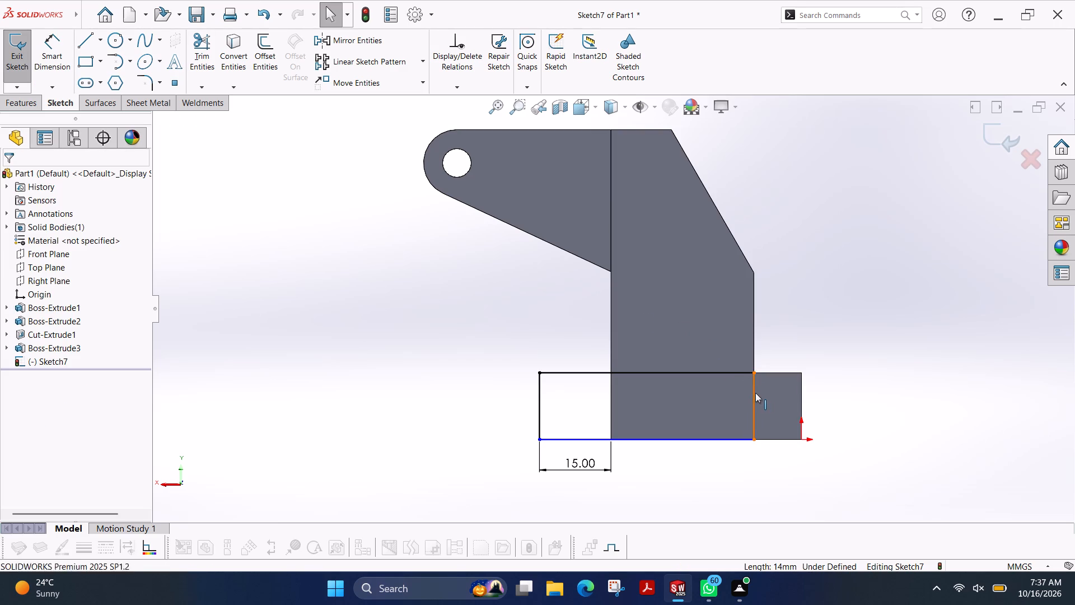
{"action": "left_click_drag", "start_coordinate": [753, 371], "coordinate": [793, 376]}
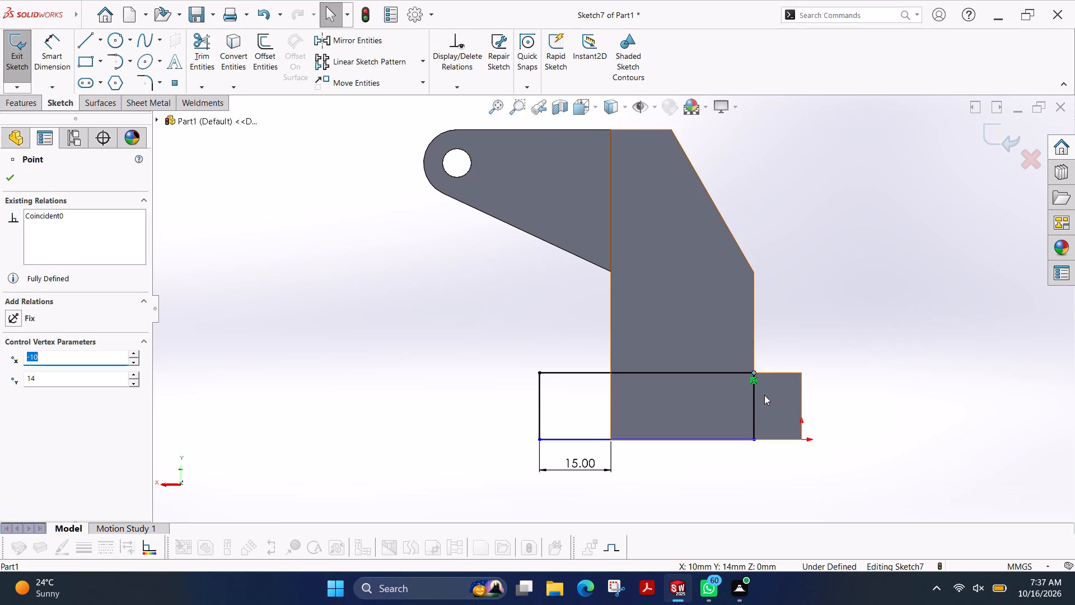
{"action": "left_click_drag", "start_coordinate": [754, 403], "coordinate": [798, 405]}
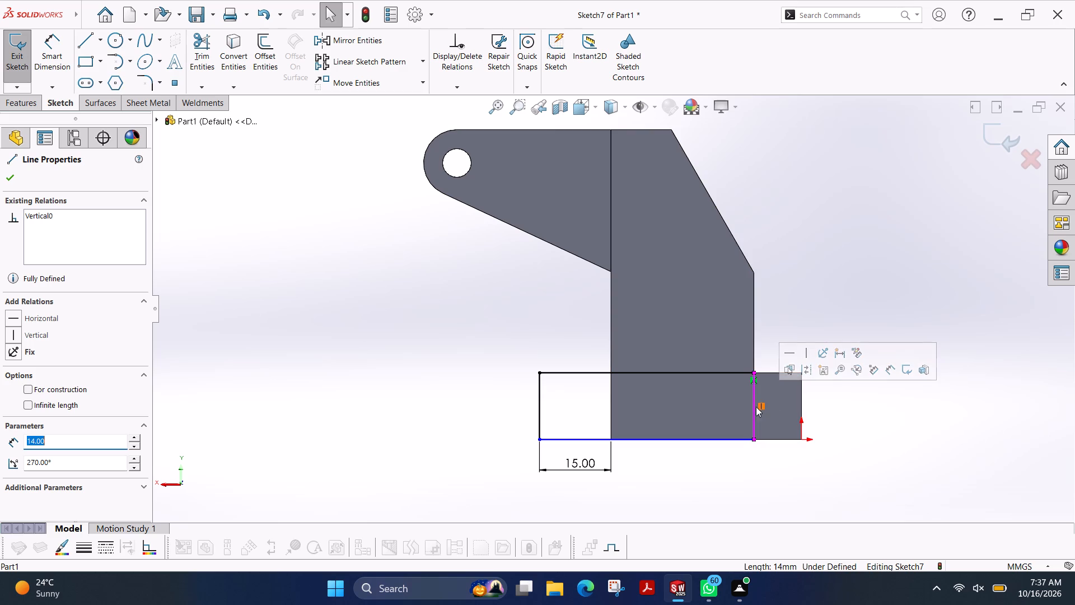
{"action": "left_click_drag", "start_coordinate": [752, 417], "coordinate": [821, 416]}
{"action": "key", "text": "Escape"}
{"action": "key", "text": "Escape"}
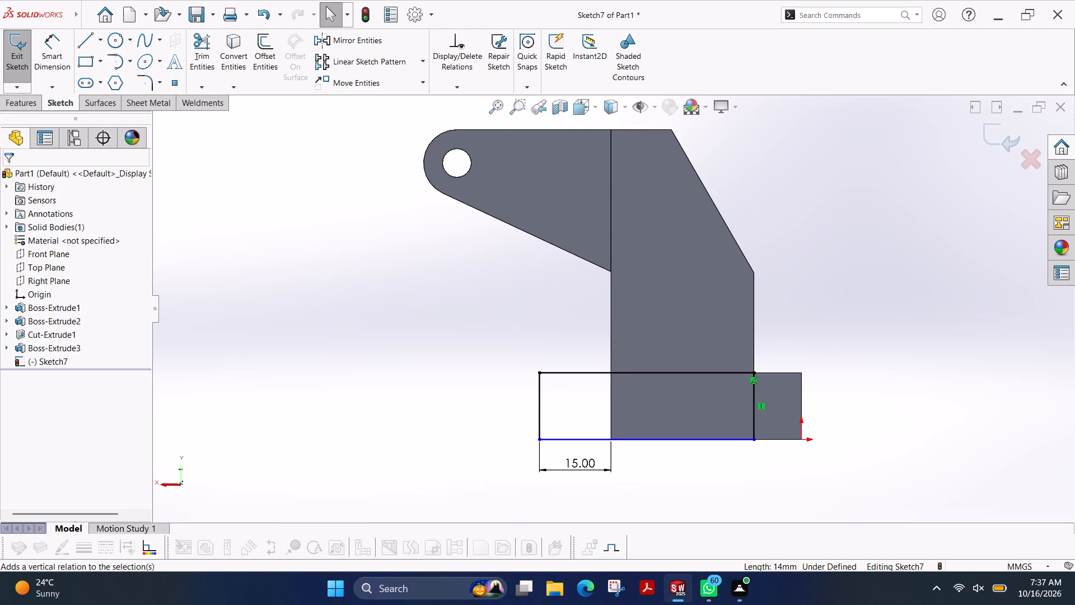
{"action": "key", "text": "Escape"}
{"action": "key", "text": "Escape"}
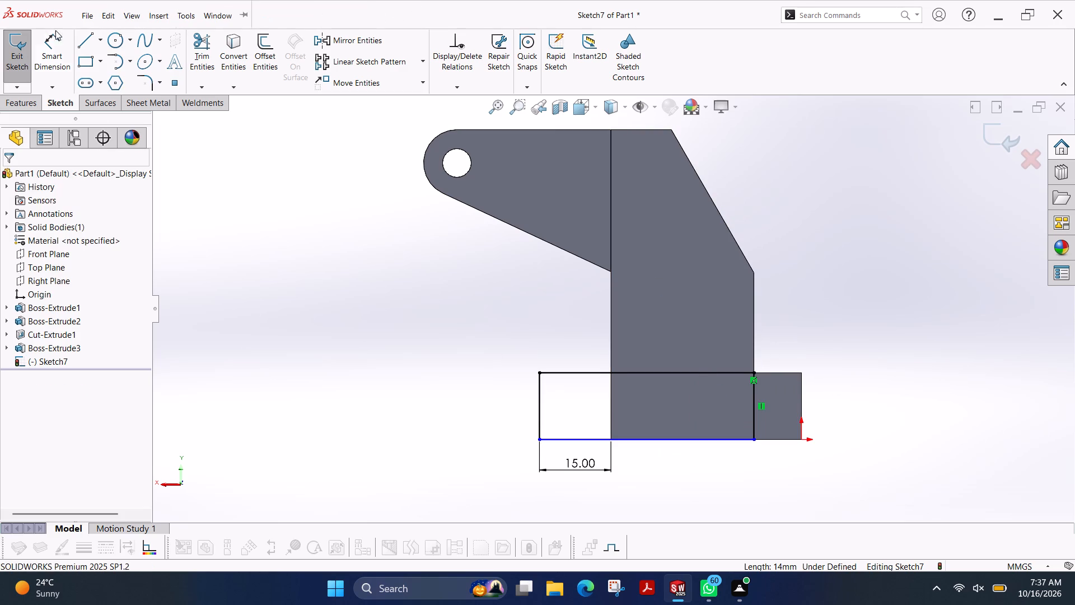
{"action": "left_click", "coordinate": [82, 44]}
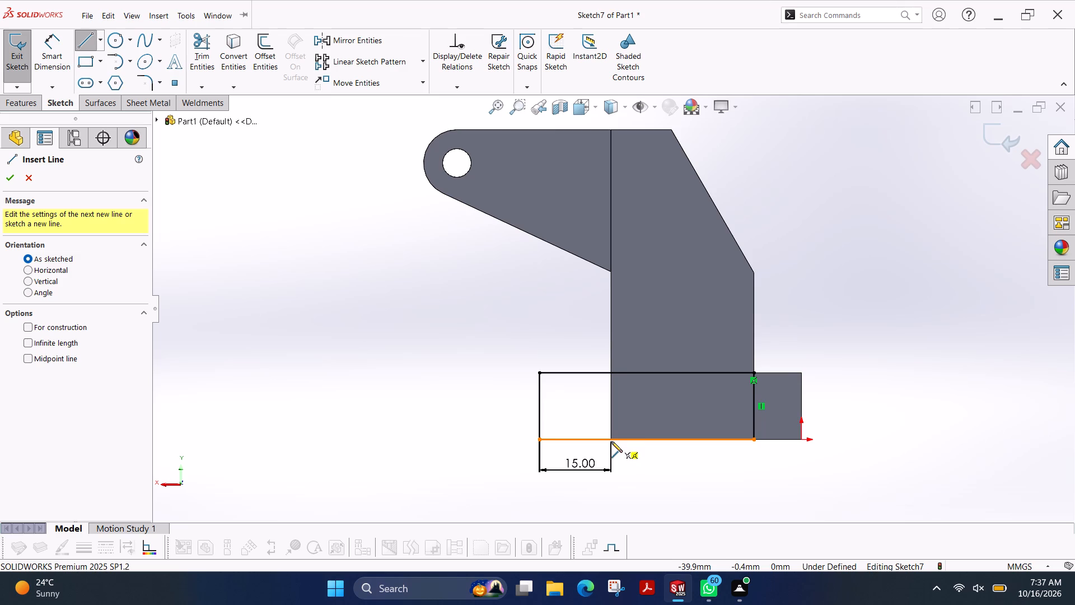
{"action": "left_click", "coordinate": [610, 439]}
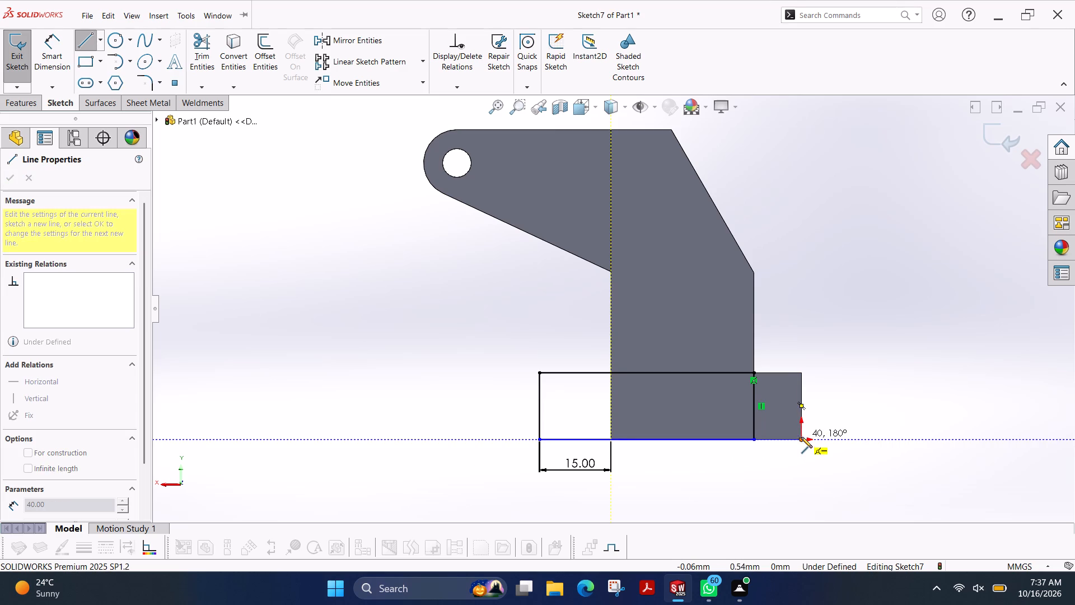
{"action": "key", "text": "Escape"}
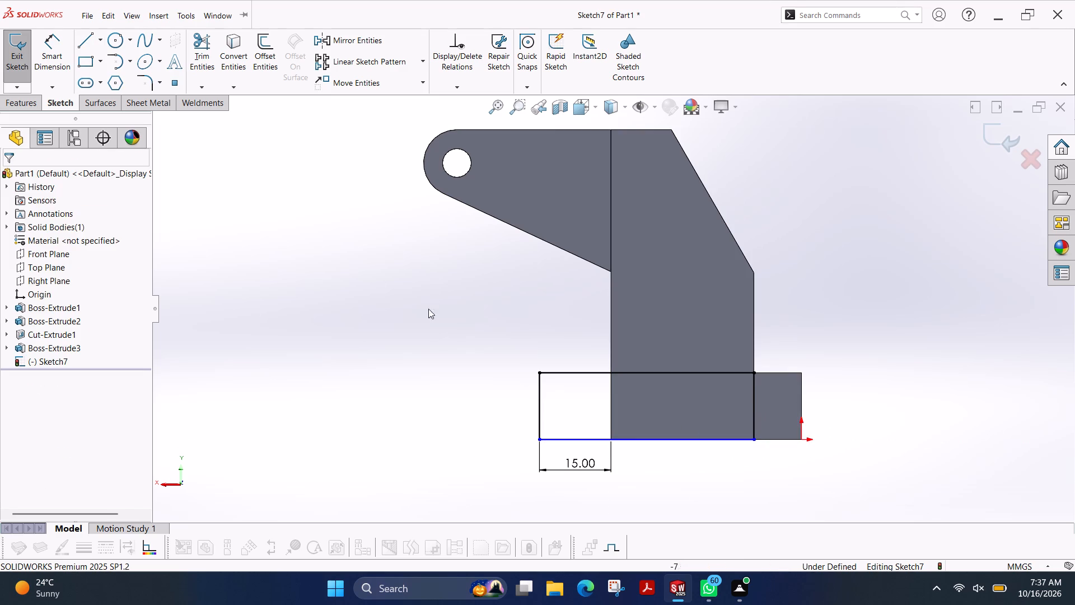
Sketch a 7 mm radius circle centred on the midpoint of the rectangle's outer vertical side, reaching its upper corner.
{"action": "left_click", "coordinate": [110, 43]}
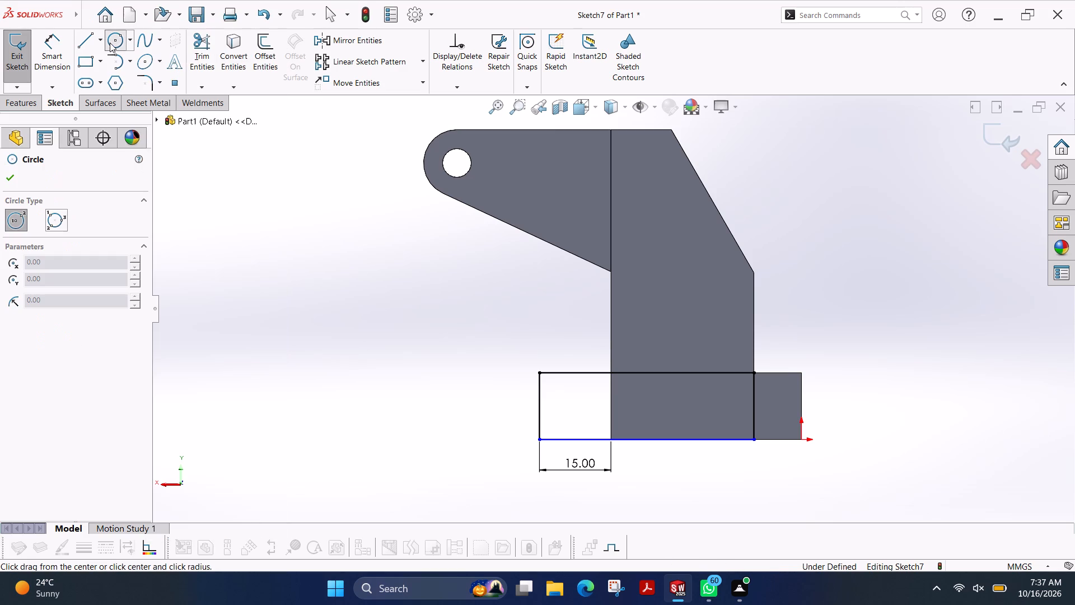
{"action": "left_click", "coordinate": [539, 405]}
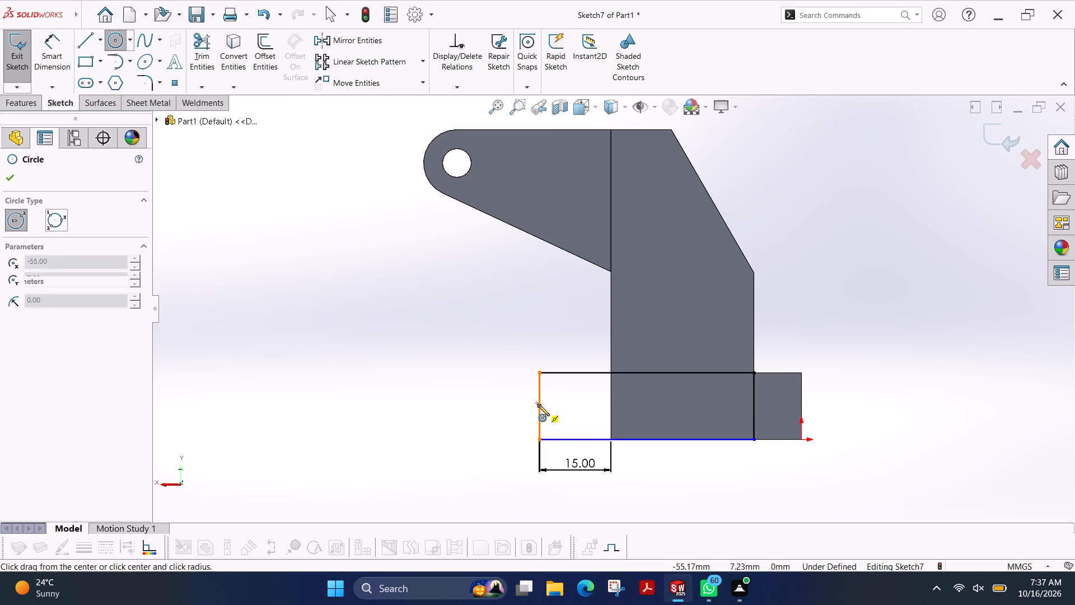
{"action": "left_click", "coordinate": [537, 372]}
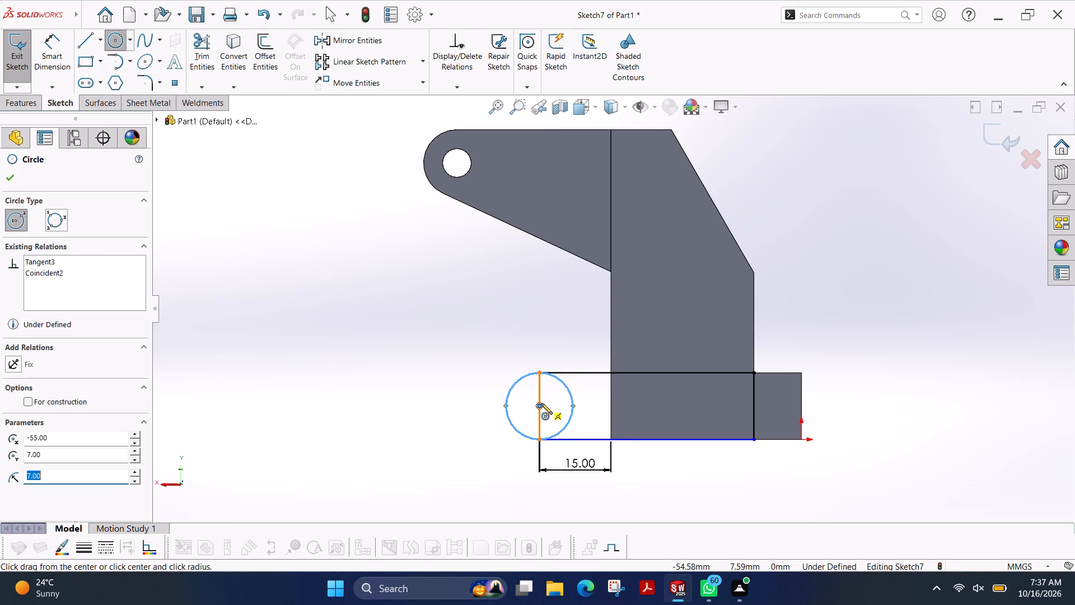
Sketch a smaller circle concentric with the 7 mm radius circle and dimension its diameter at 6 mm.
{"action": "left_click", "coordinate": [539, 407]}
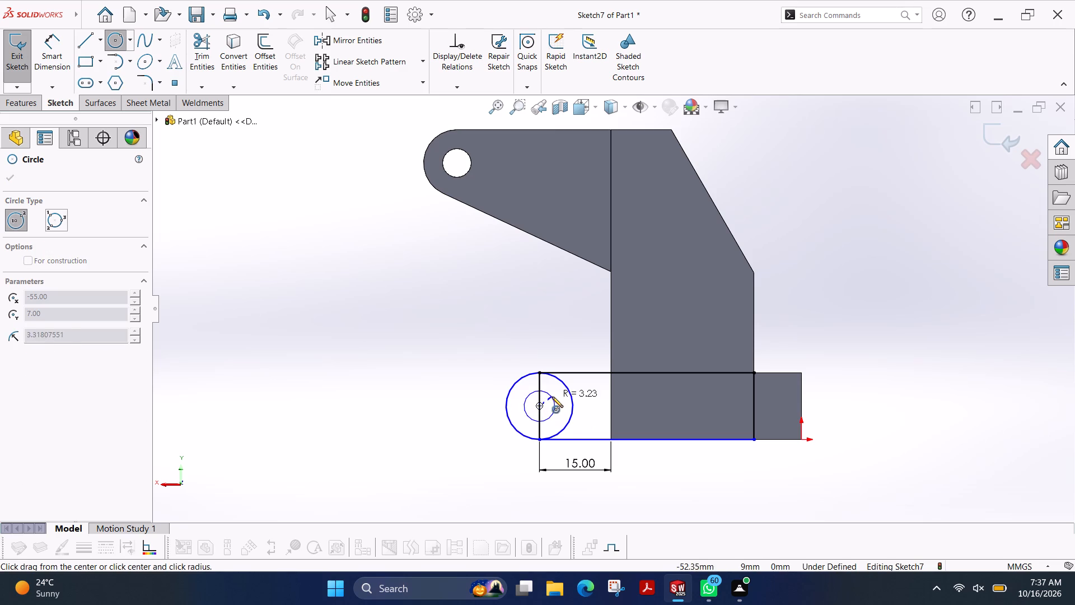
{"action": "left_click", "coordinate": [552, 397]}
{"action": "left_click", "coordinate": [54, 55]}
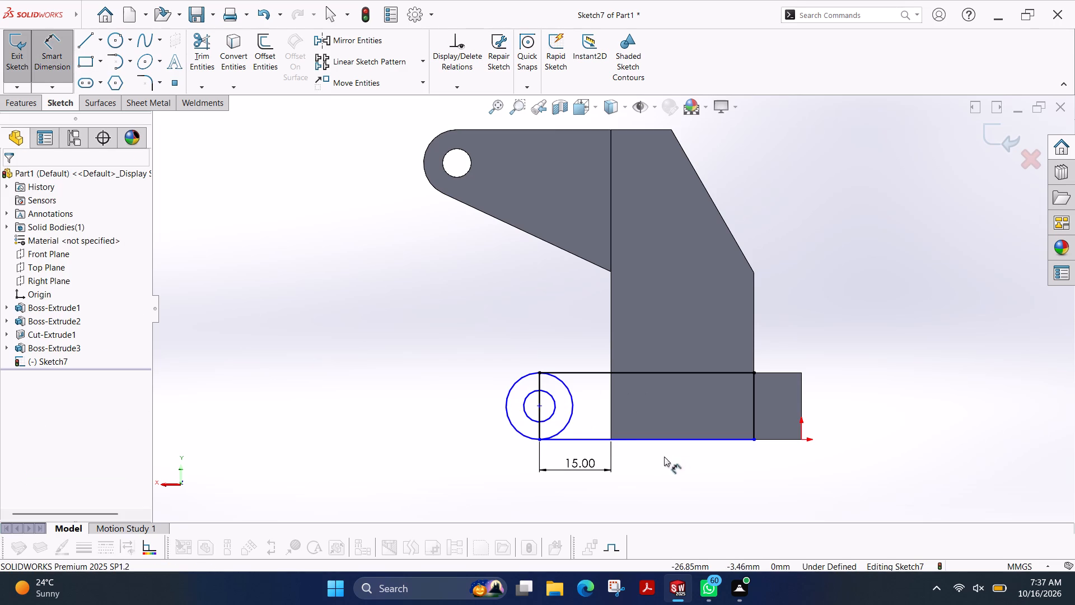
{"action": "left_click", "coordinate": [557, 407]}
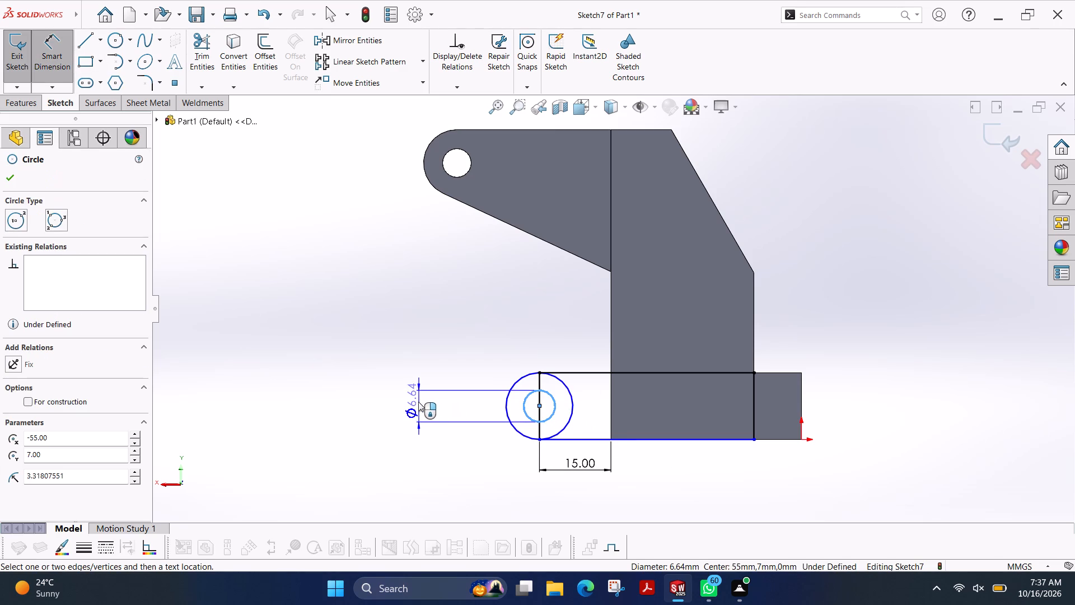
{"action": "left_click", "coordinate": [418, 404]}
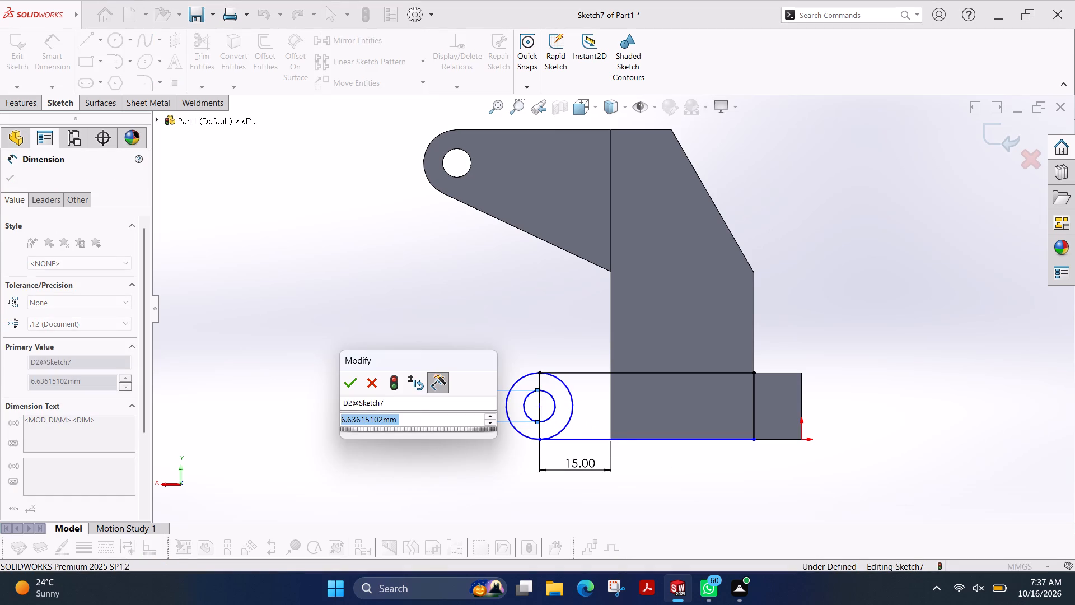
{"action": "key", "text": "6"}
{"action": "key", "text": "Return"}
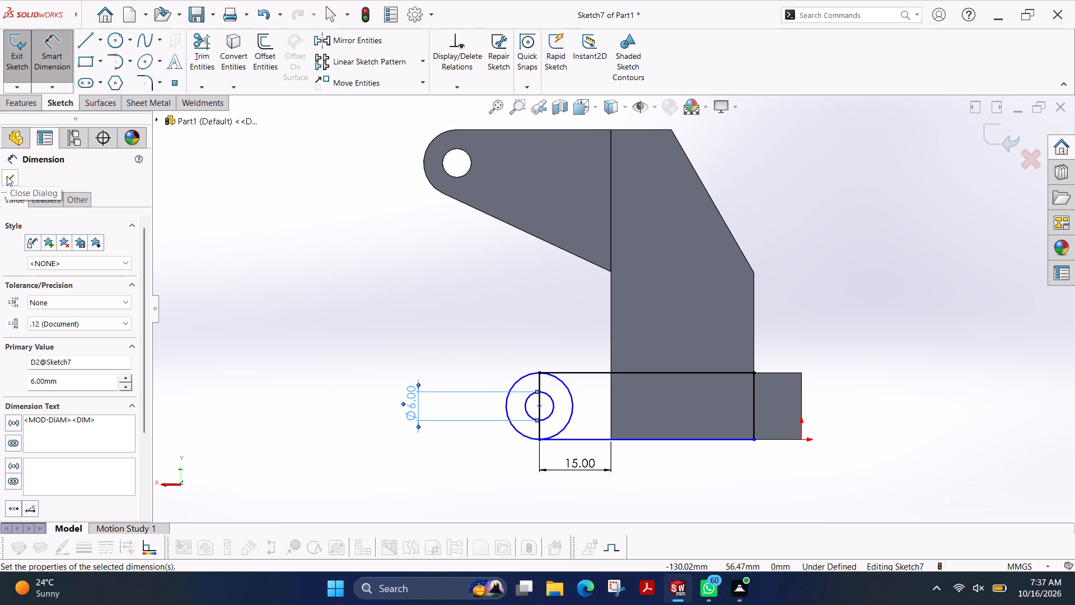
Change the inner circle's diameter to 7 mm.
{"action": "double_click", "coordinate": [412, 402]}
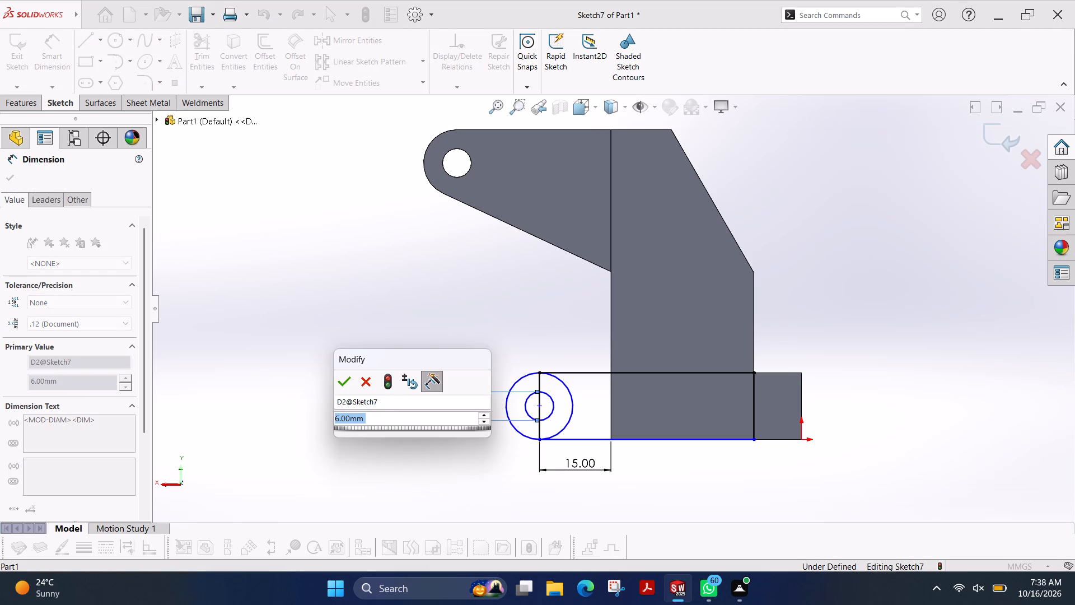
{"action": "key", "text": "7"}
{"action": "key", "text": "Return"}
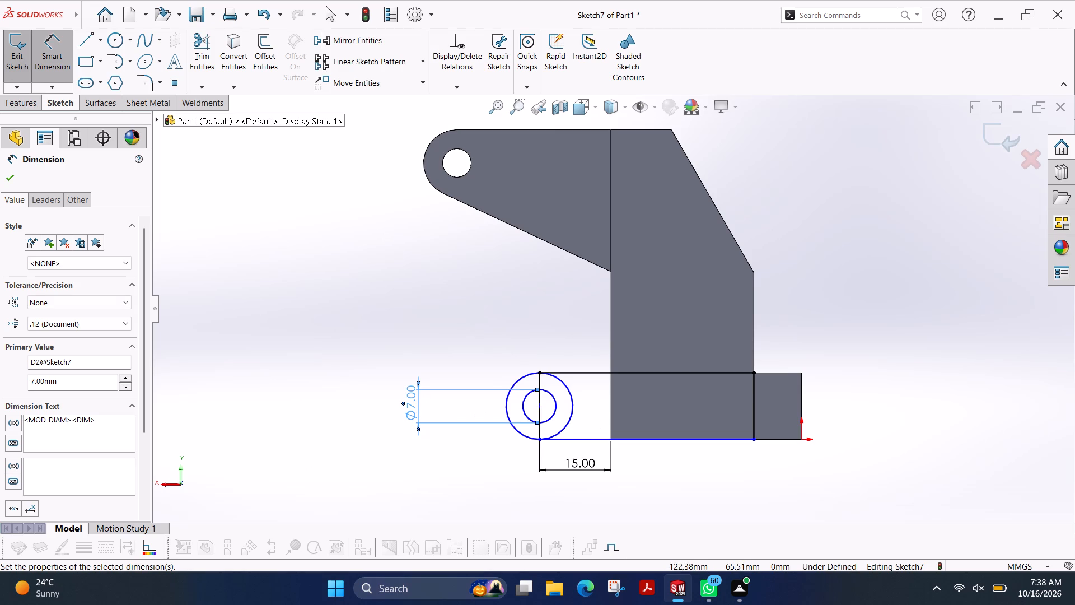
{"action": "left_click", "coordinate": [6, 178]}
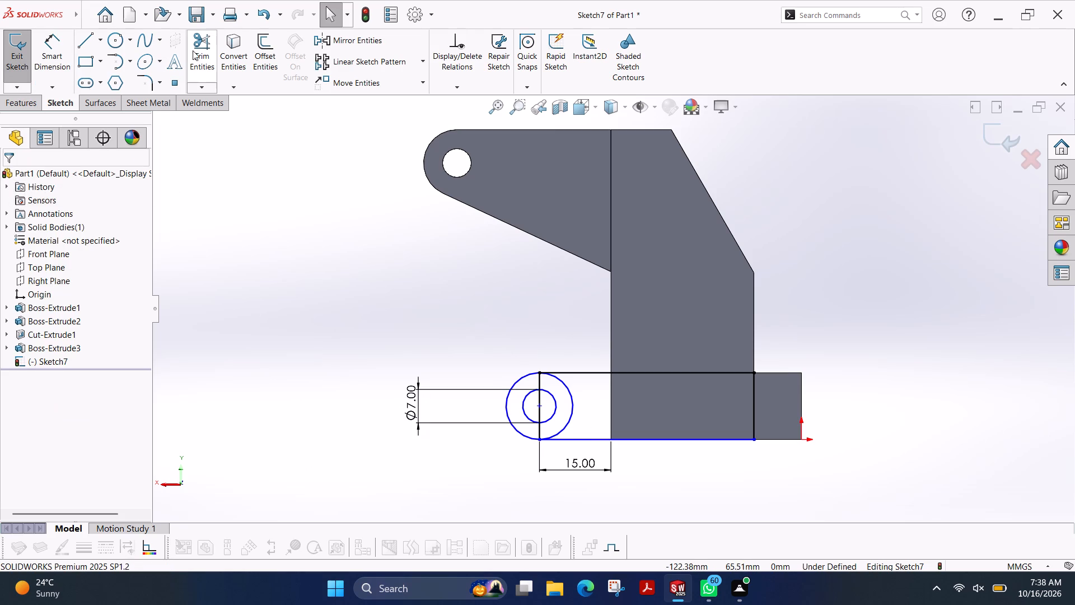
Trim away the half of the outer circle that lies inside the rectangle, leaving a rounded arm end.
{"action": "left_click", "coordinate": [201, 48]}
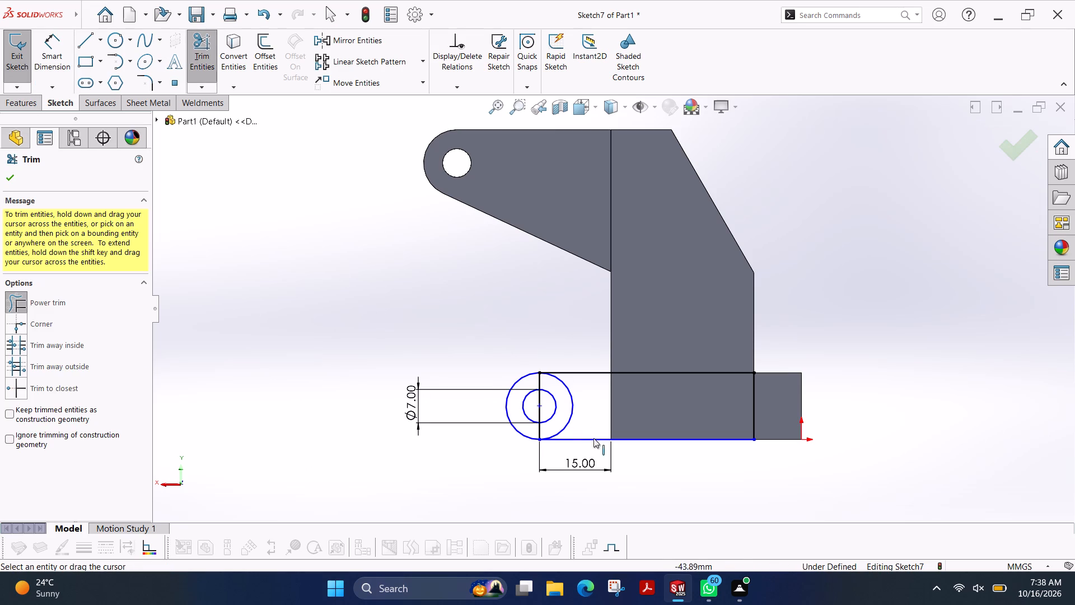
{"action": "left_click_drag", "start_coordinate": [582, 393], "coordinate": [569, 403]}
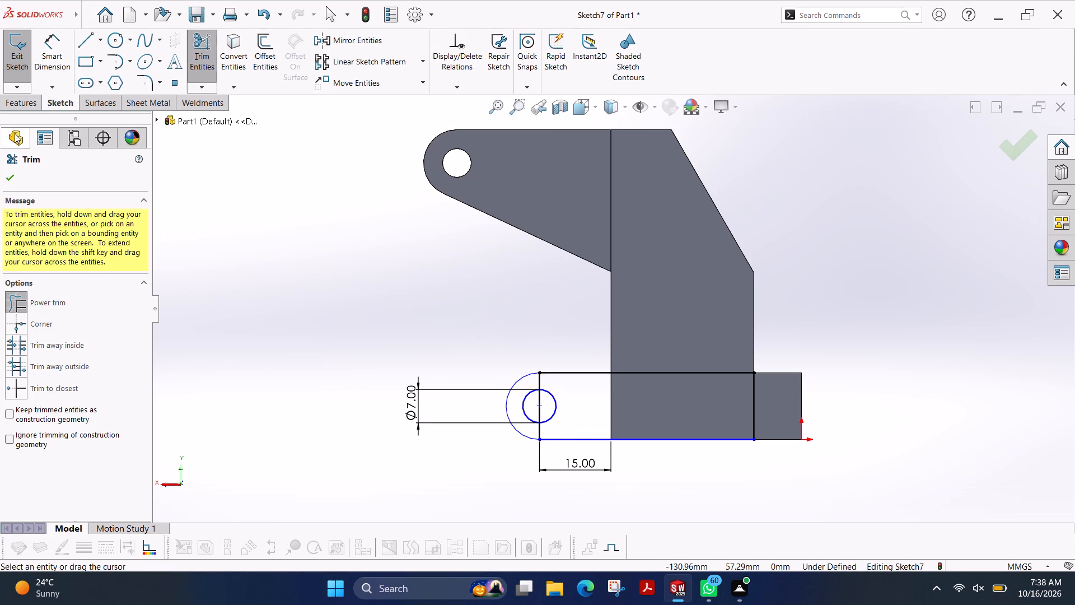
{"action": "left_click", "coordinate": [6, 179]}
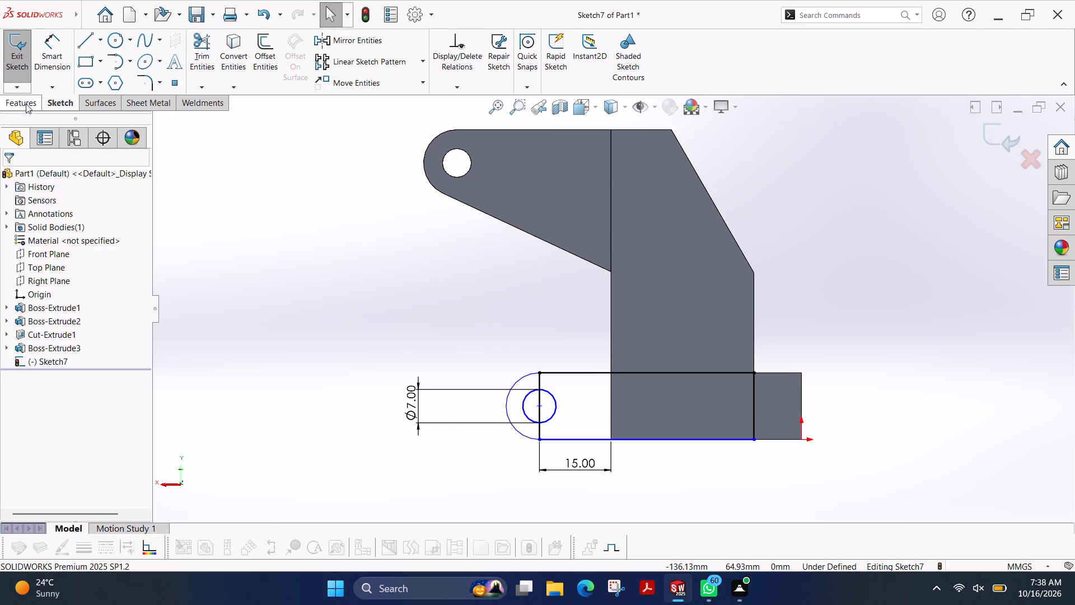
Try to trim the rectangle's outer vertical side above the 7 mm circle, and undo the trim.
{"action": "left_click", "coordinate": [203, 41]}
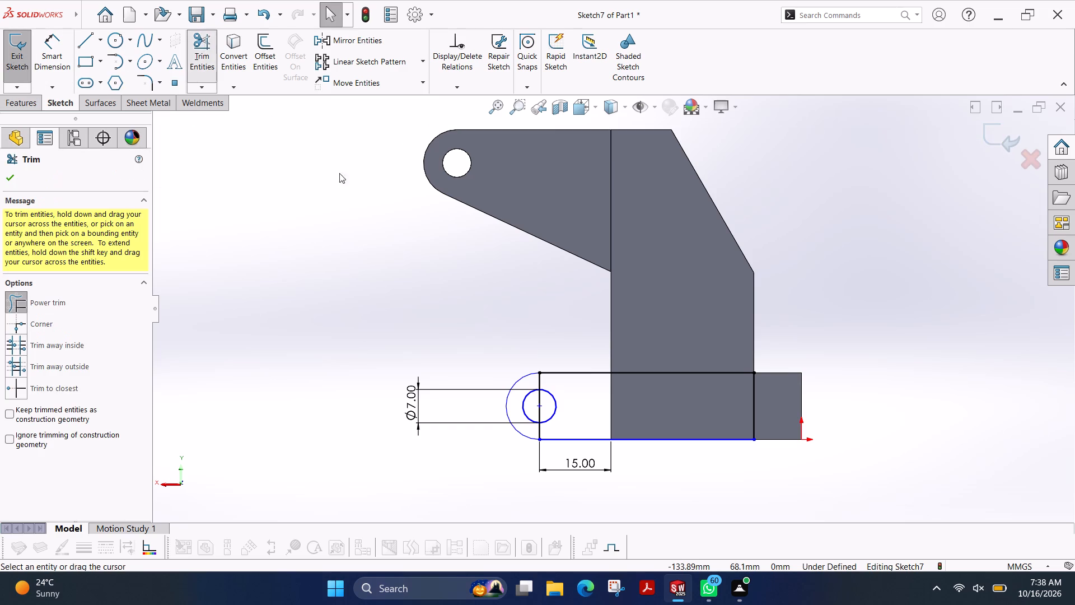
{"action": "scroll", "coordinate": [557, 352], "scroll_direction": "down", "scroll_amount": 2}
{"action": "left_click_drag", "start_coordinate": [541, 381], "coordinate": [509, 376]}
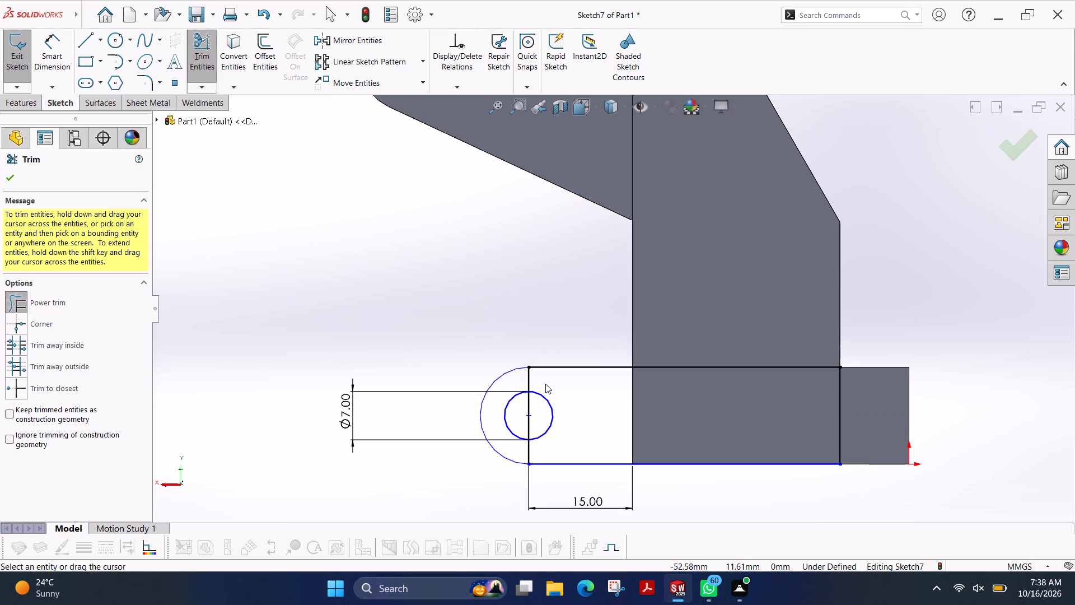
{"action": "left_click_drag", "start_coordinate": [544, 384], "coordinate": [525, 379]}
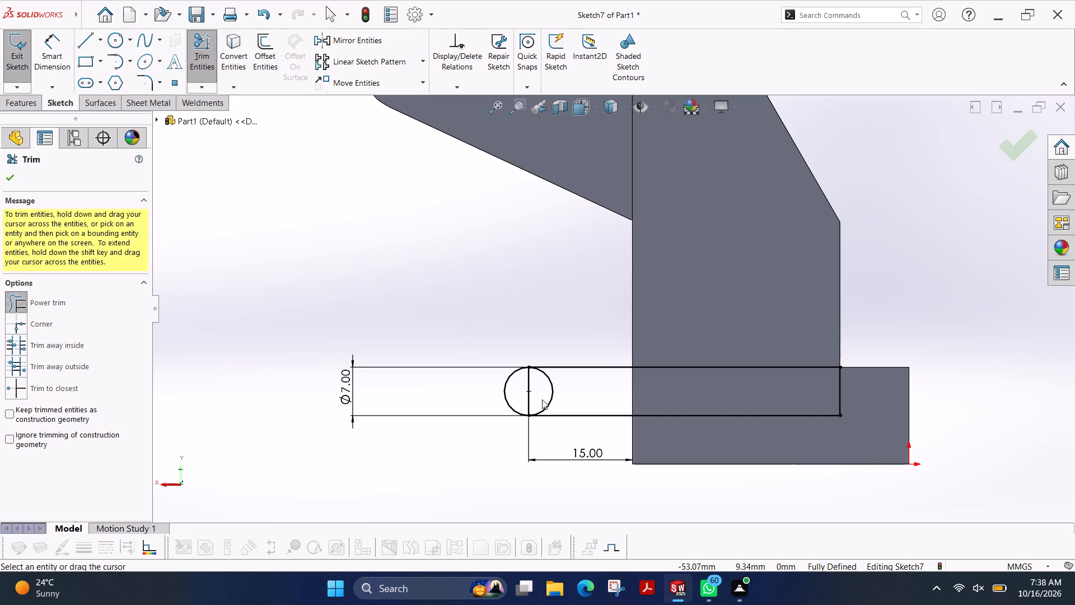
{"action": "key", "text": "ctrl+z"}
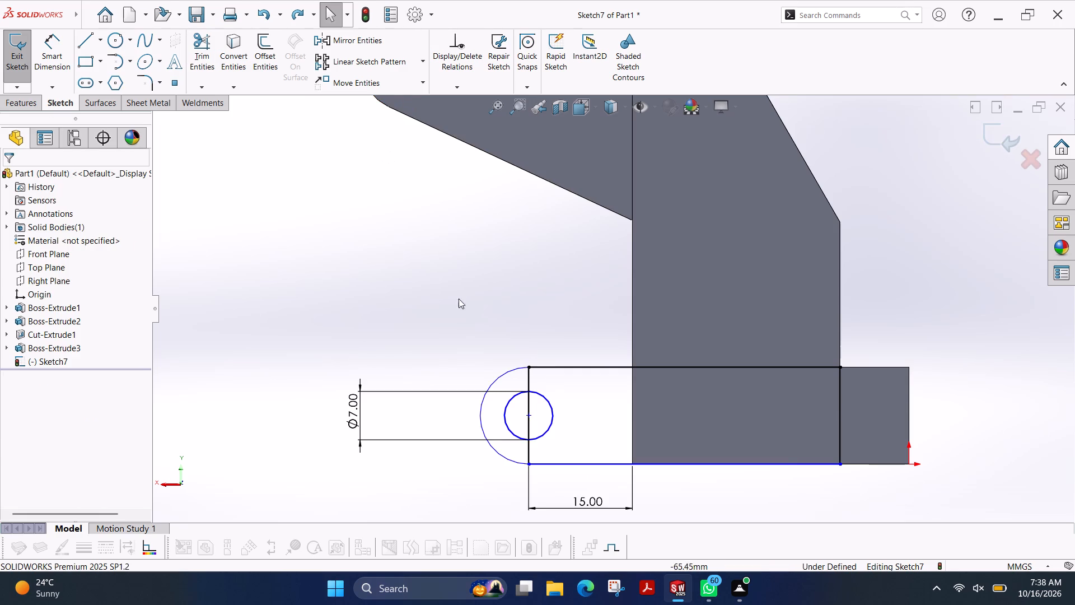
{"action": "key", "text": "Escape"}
Delete the rectangle's outer vertical line that crosses the 7 mm circle.
{"action": "left_click", "coordinate": [526, 383]}
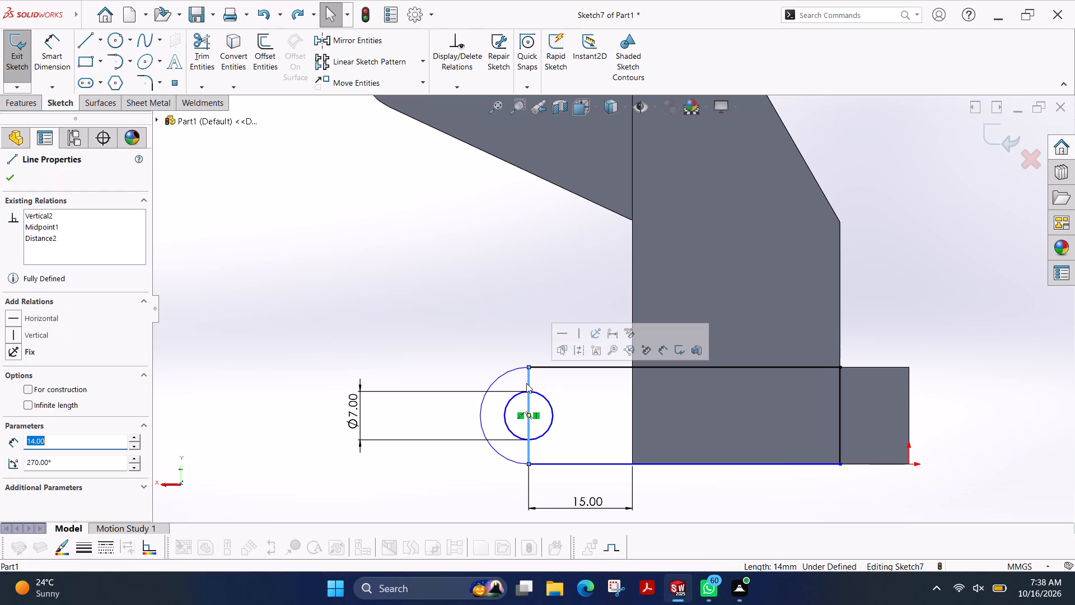
{"action": "key", "text": "Delete"}
{"action": "left_click", "coordinate": [468, 294]}
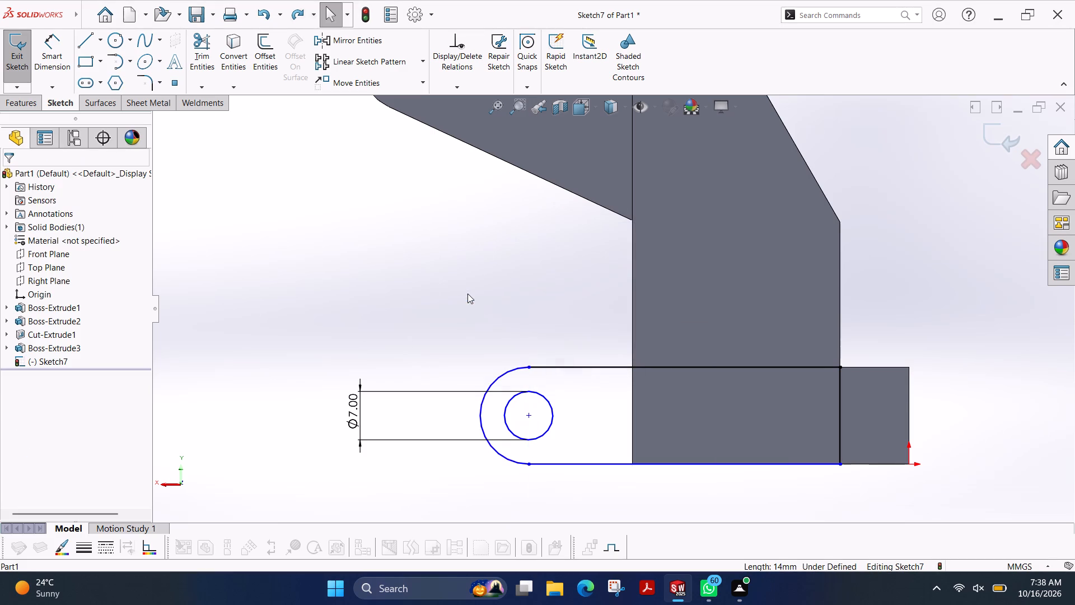
Extrude the lower arm profile as a 5 mm blind boss merged with the body.
{"action": "scroll", "coordinate": [586, 406], "scroll_direction": "down", "scroll_amount": 2}
{"action": "scroll", "coordinate": [586, 404], "scroll_direction": "up", "scroll_amount": 3}
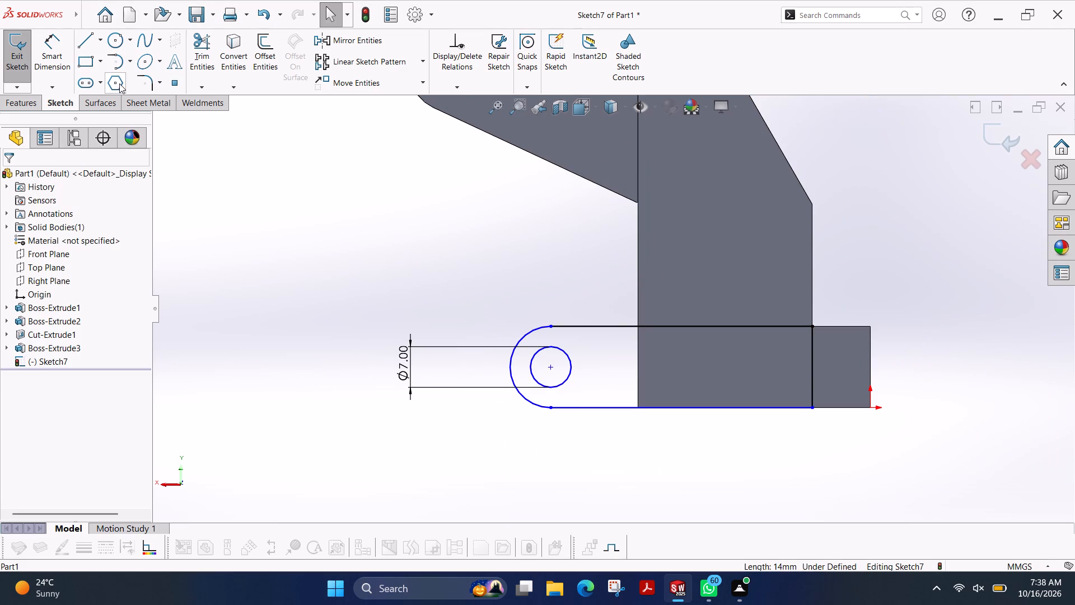
{"action": "left_click", "coordinate": [18, 104]}
{"action": "left_click", "coordinate": [13, 71]}
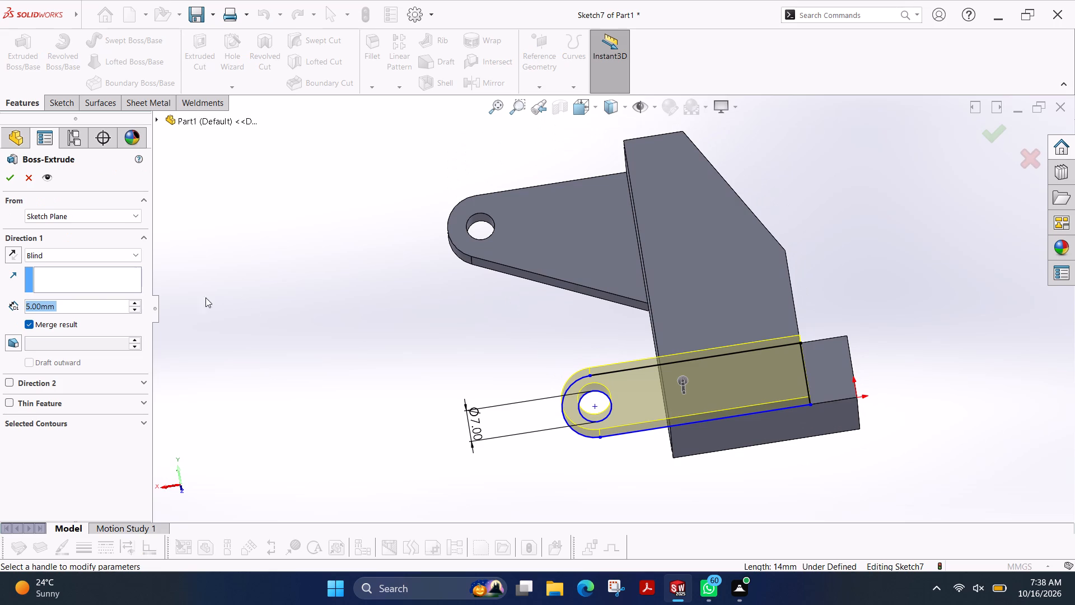
{"action": "left_click", "coordinate": [8, 182]}
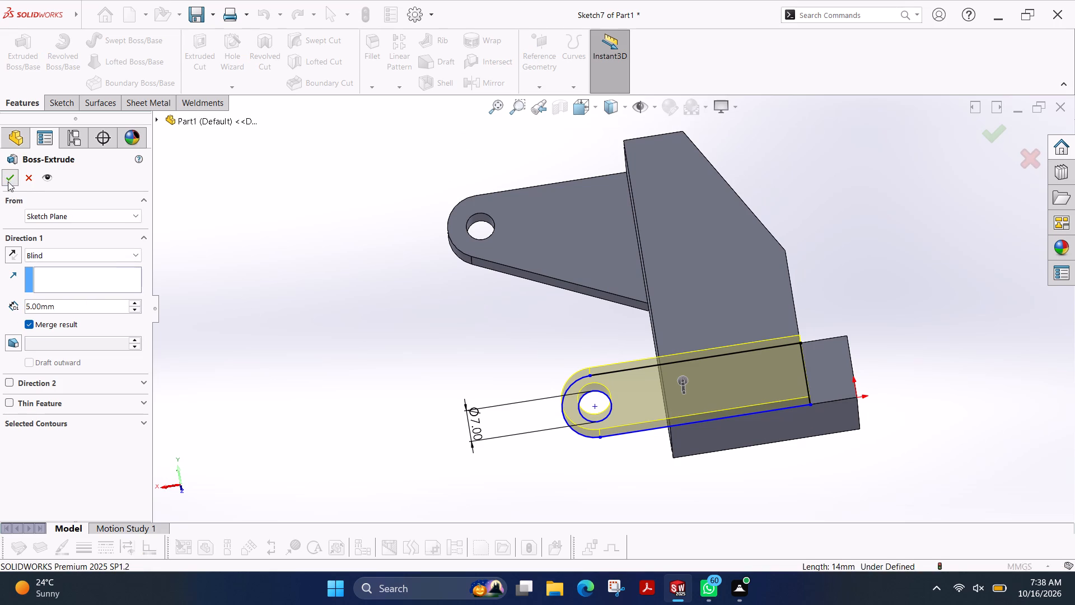
{"action": "key", "text": "Escape"}
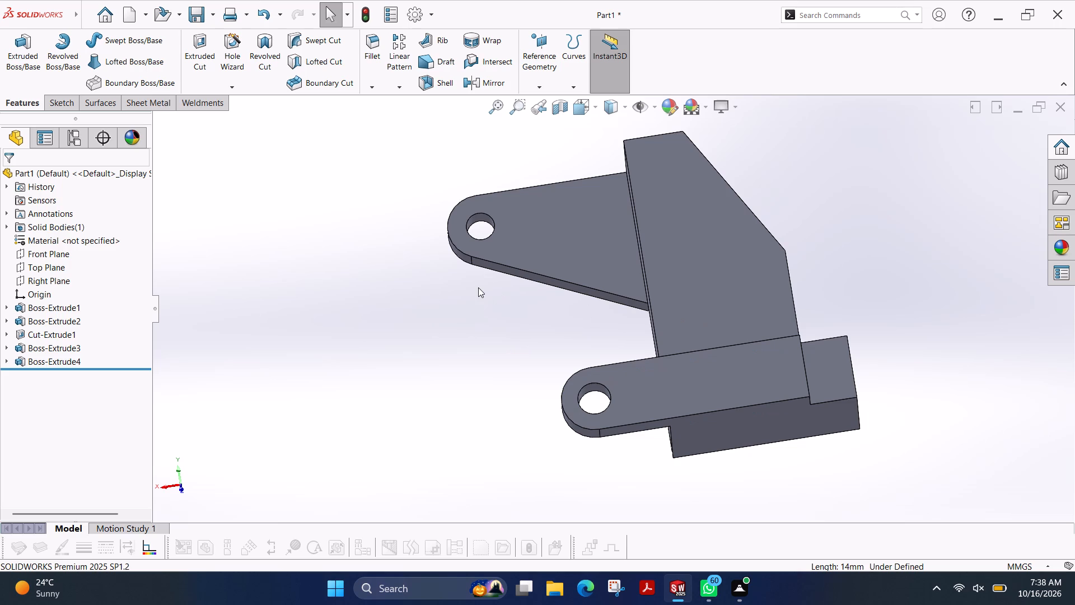
Examine the finished bracket and its two rounded arms from several sides.
{"action": "middle_click_drag", "start_coordinate": [481, 273], "coordinate": [594, 278], "text": "ctrl+shift"}
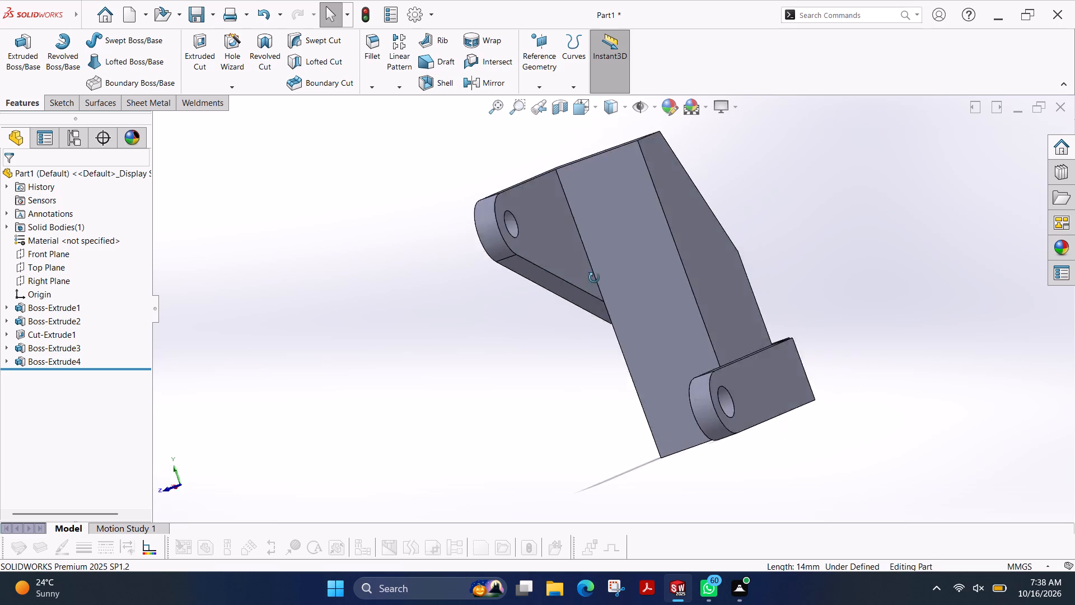
{"action": "middle_click_drag", "start_coordinate": [594, 278], "coordinate": [688, 255], "text": "ctrl+shift"}
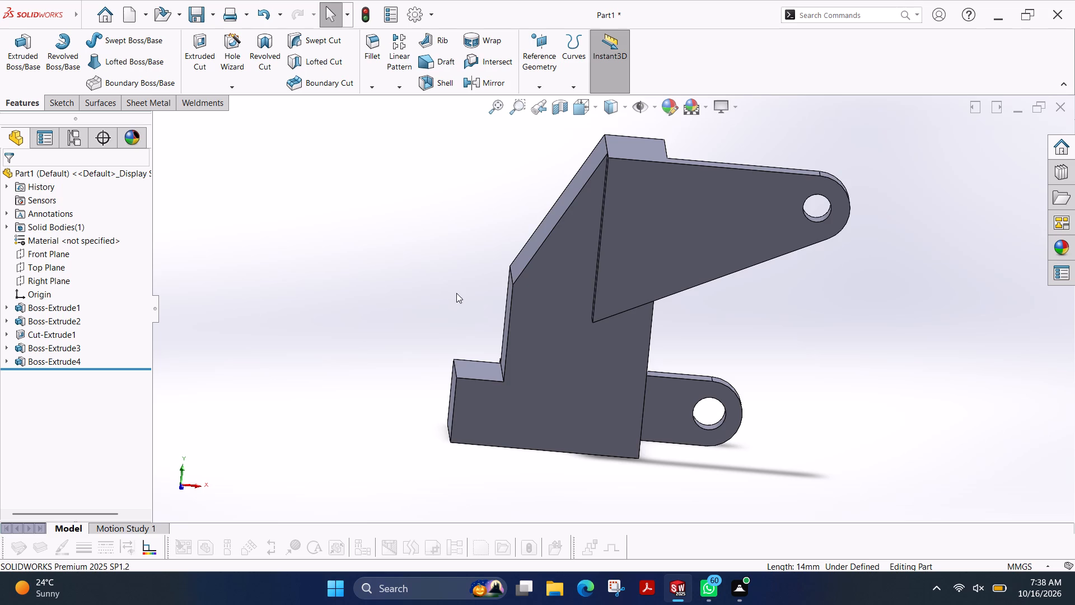
{"action": "middle_click_drag", "start_coordinate": [456, 293], "coordinate": [452, 280]}
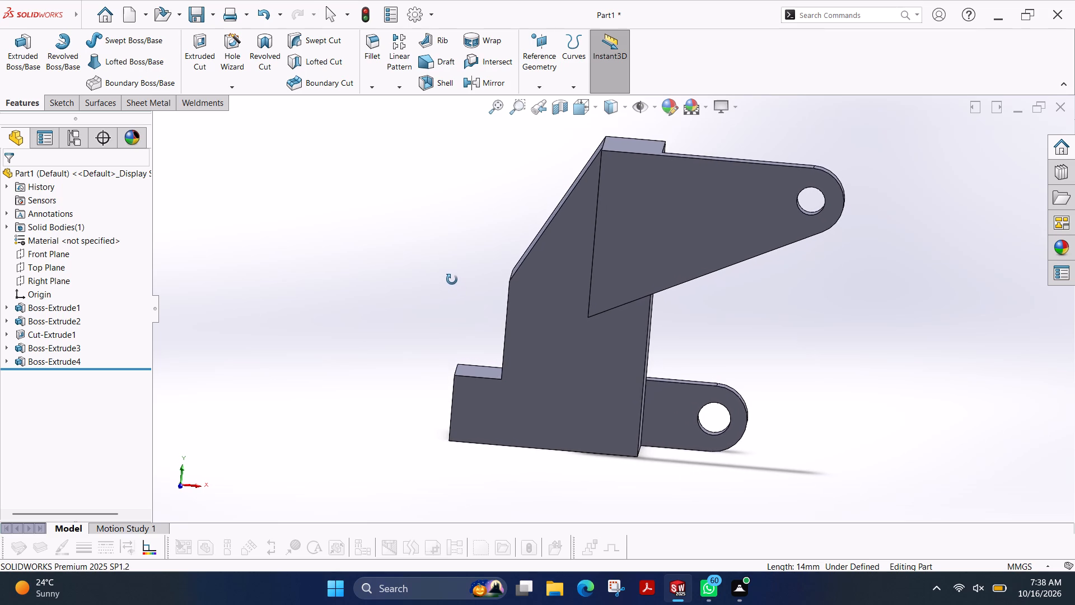
{"action": "middle_click_drag", "start_coordinate": [452, 280], "coordinate": [442, 264]}
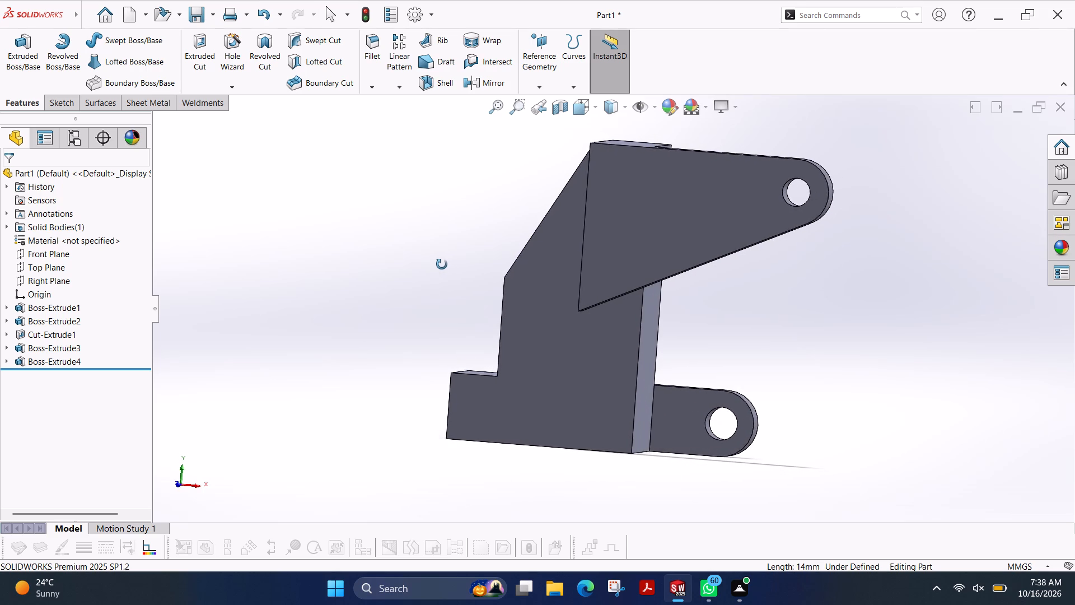
{"action": "middle_click_drag", "start_coordinate": [442, 264], "coordinate": [426, 281]}
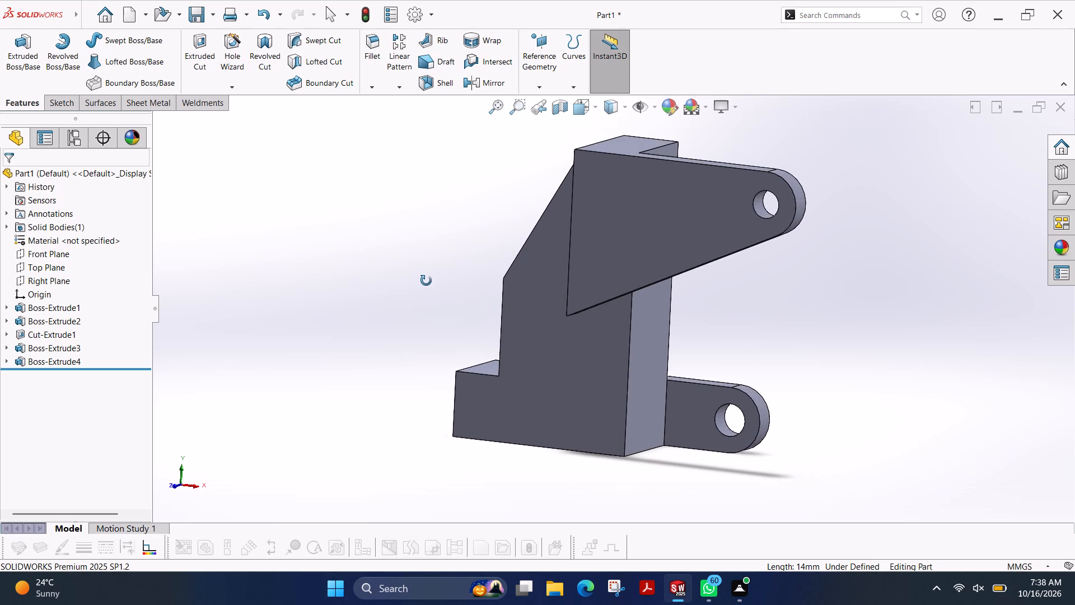
{"action": "middle_click_drag", "start_coordinate": [426, 281], "coordinate": [420, 295]}
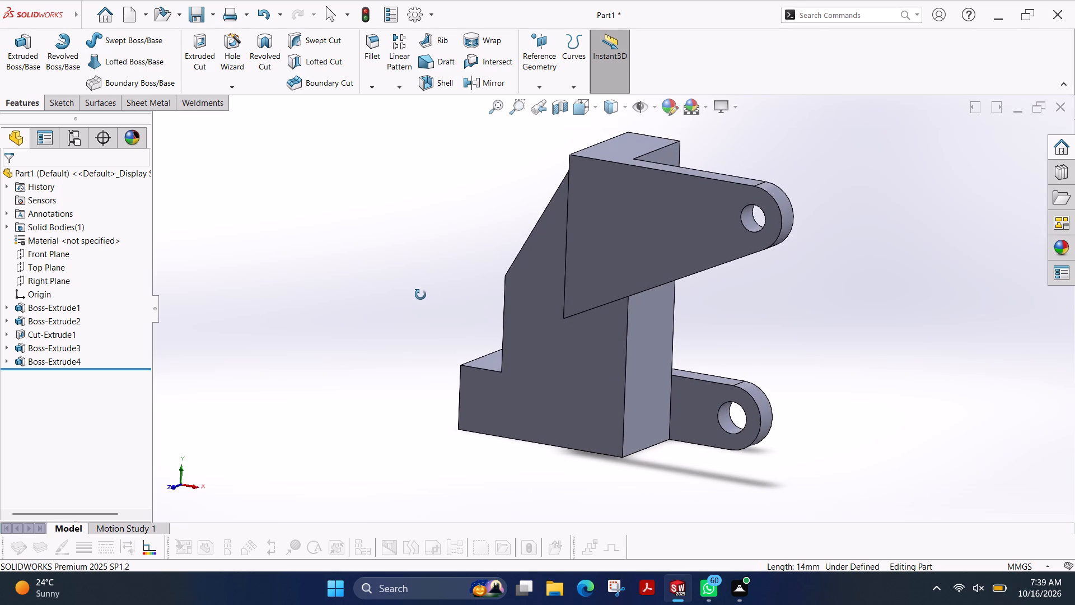
{"action": "middle_click_drag", "start_coordinate": [420, 295], "coordinate": [426, 301]}
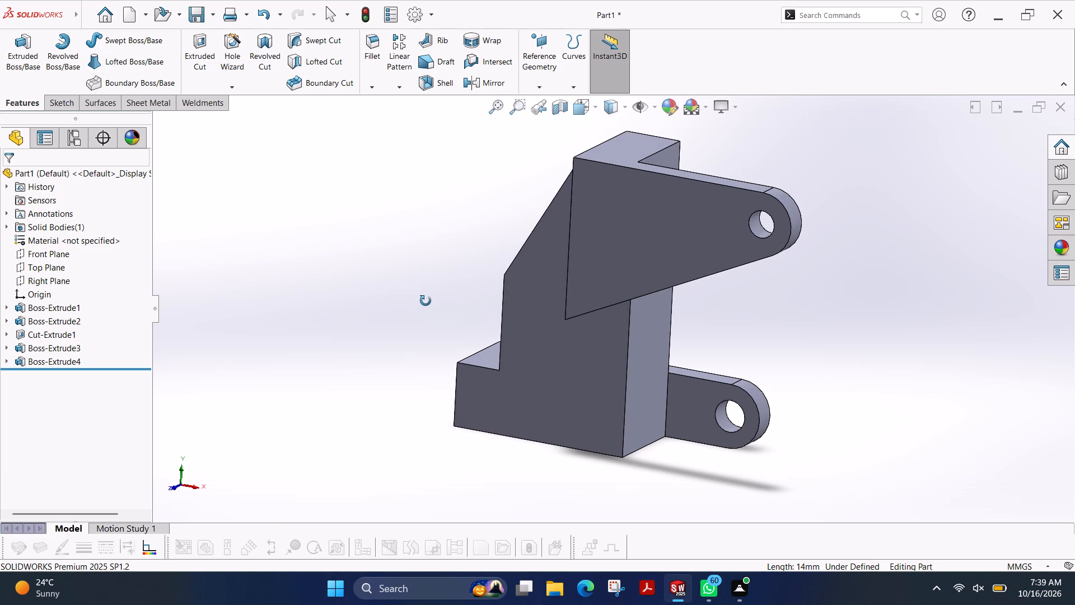
{"action": "middle_click_drag", "start_coordinate": [426, 301], "coordinate": [417, 309]}
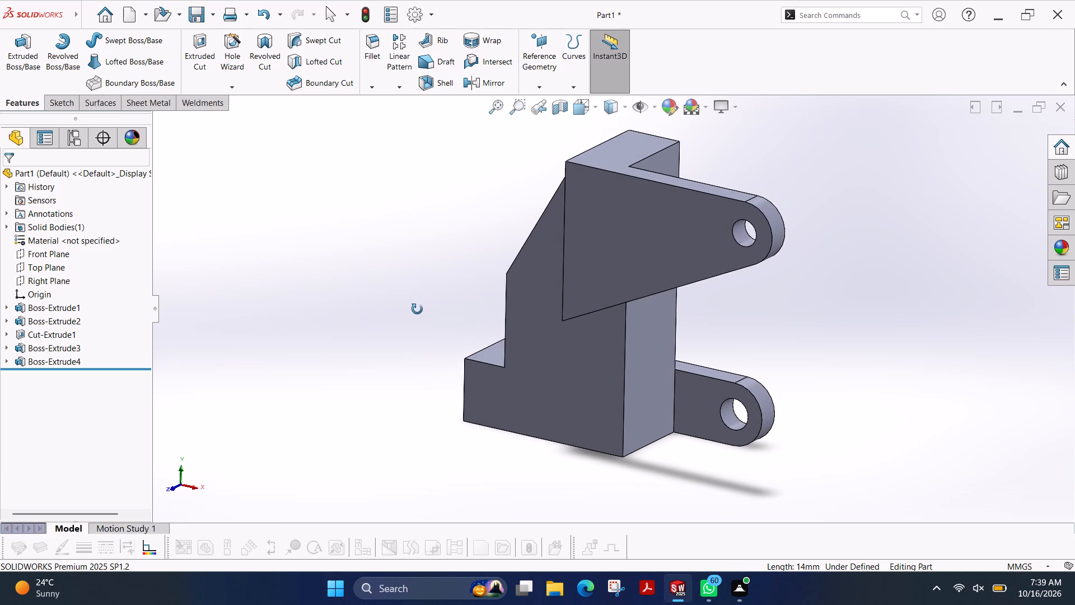
{"action": "middle_click_drag", "start_coordinate": [417, 309], "coordinate": [415, 320]}
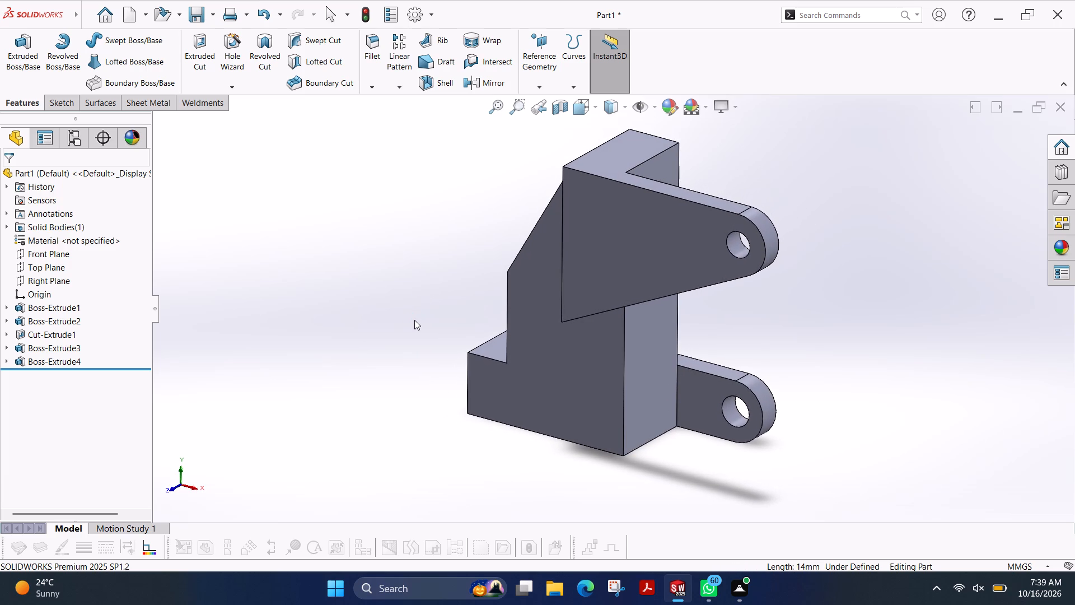
{"action": "scroll", "coordinate": [414, 320], "scroll_direction": "up", "scroll_amount": 3}
{"action": "scroll", "coordinate": [414, 320], "scroll_direction": "down", "scroll_amount": 1}
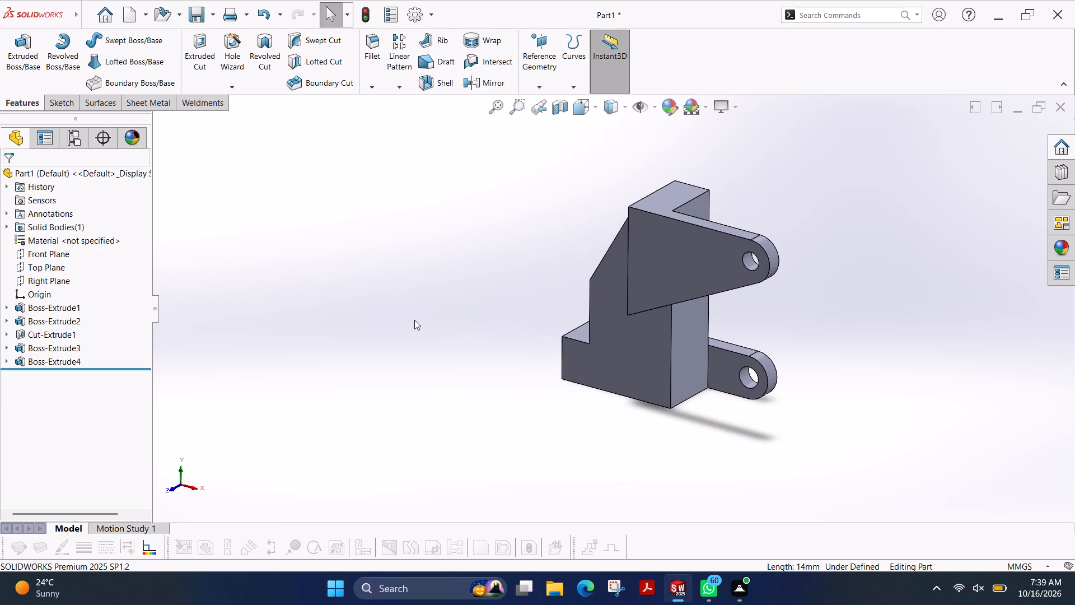
{"action": "scroll", "coordinate": [414, 320], "scroll_direction": "up", "scroll_amount": 3}
{"action": "scroll", "coordinate": [414, 320], "scroll_direction": "down", "scroll_amount": 1}
{"action": "scroll", "coordinate": [989, 287], "scroll_direction": "down", "scroll_amount": 1}
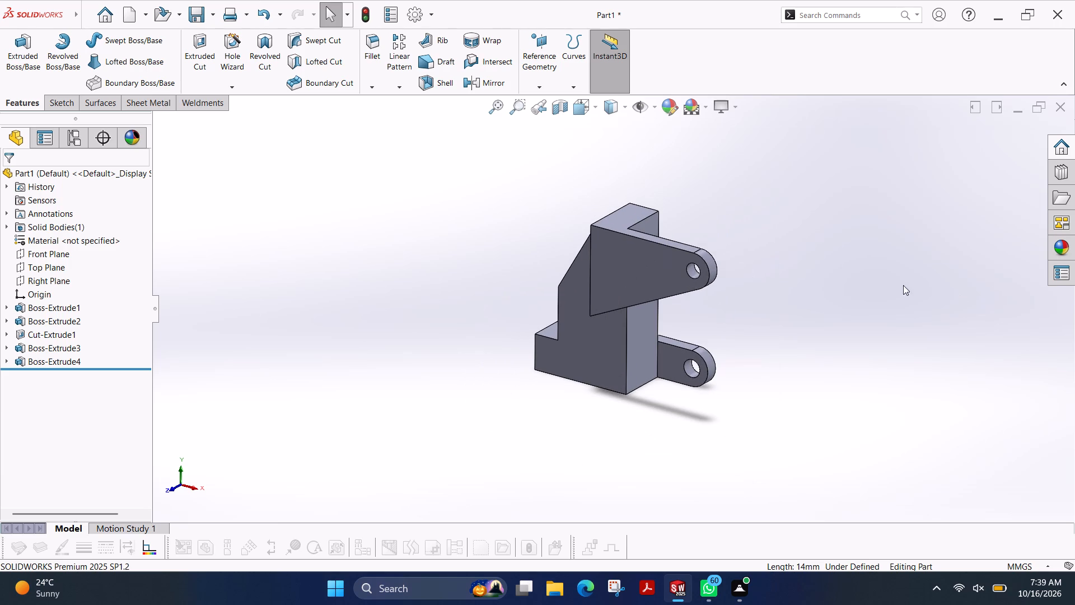
Save the part as fujiPart34 in the solidworks folder.
{"action": "key", "text": "ctrl+s"}
{"action": "scroll", "coordinate": [217, 134], "scroll_direction": "down", "scroll_amount": 10}
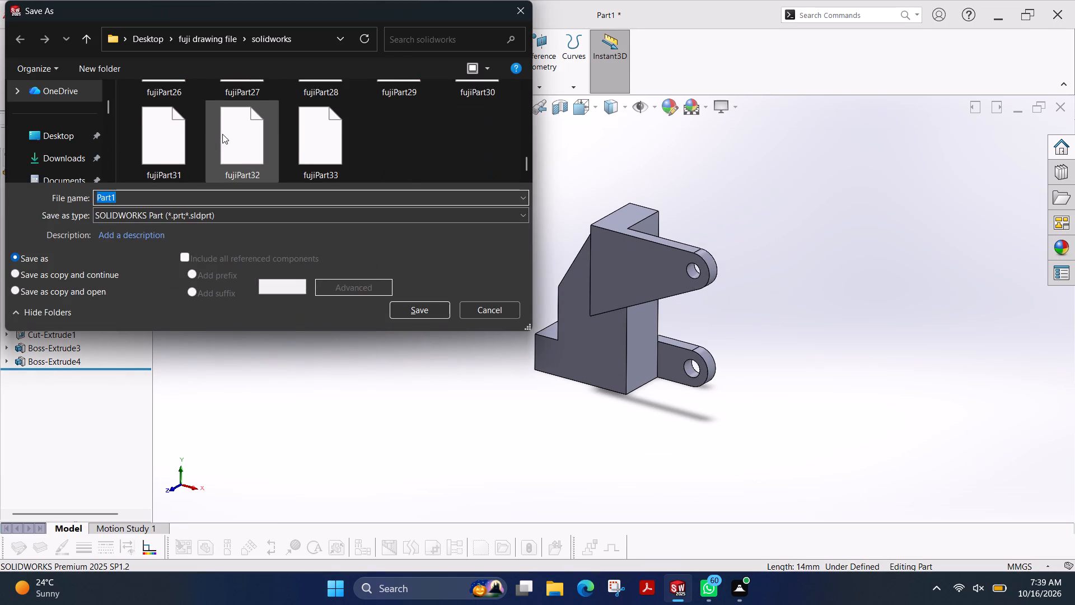
{"action": "scroll", "coordinate": [222, 134], "scroll_direction": "down", "scroll_amount": 11}
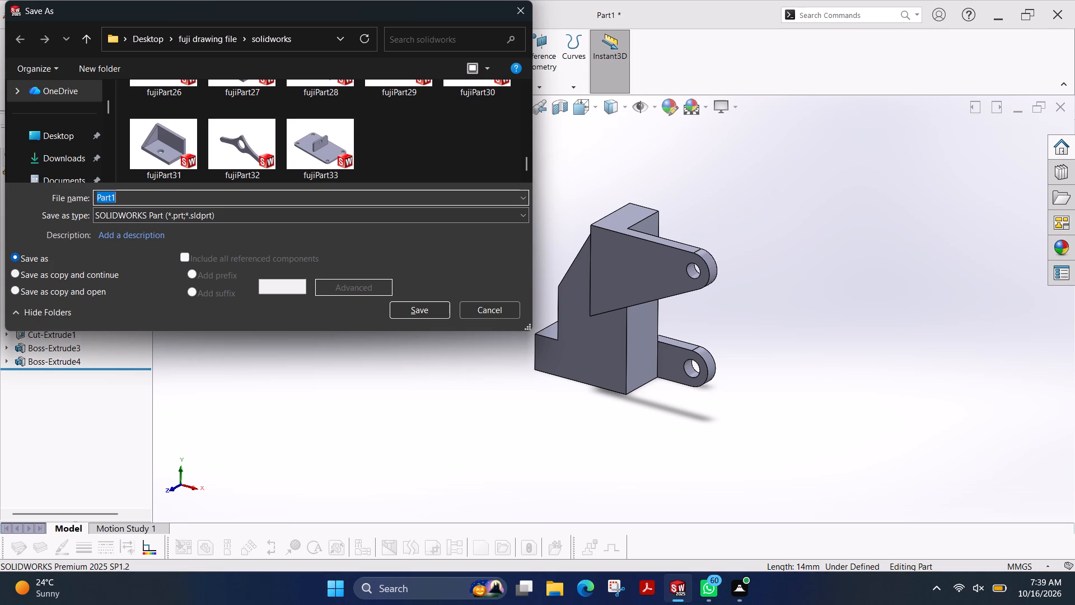
{"action": "key", "text": "Right"}
{"action": "key", "text": "BackSpace"}
{"action": "type", "text": "34"}
{"action": "key", "text": "Left"}
{"action": "key", "text": "Left"}
{"action": "key", "text": "Left"}
{"action": "key", "text": "Left"}
{"action": "key", "text": "Left"}
{"action": "key", "text": "Left"}
{"action": "key", "text": "Left"}
{"action": "key", "text": "Left"}
{"action": "key", "text": "Left"}
{"action": "key", "text": "Left"}
{"action": "key", "text": "Left"}
{"action": "key", "text": "Left"}
{"action": "key", "text": "Left"}
{"action": "key", "text": "Left"}
{"action": "key", "text": "Left"}
{"action": "type", "text": "fuji"}
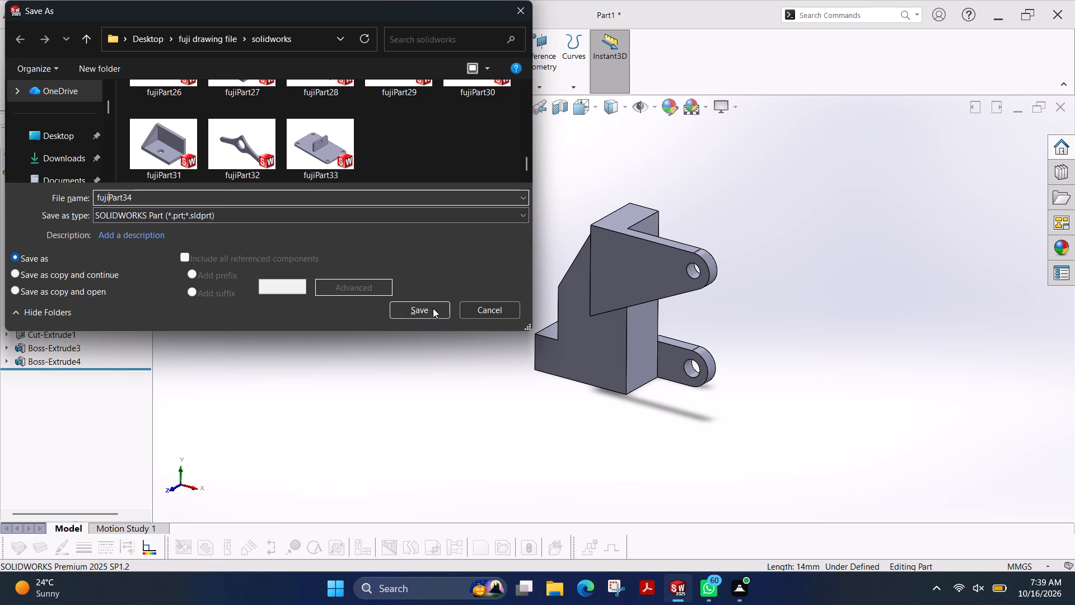
{"action": "left_click", "coordinate": [433, 308]}
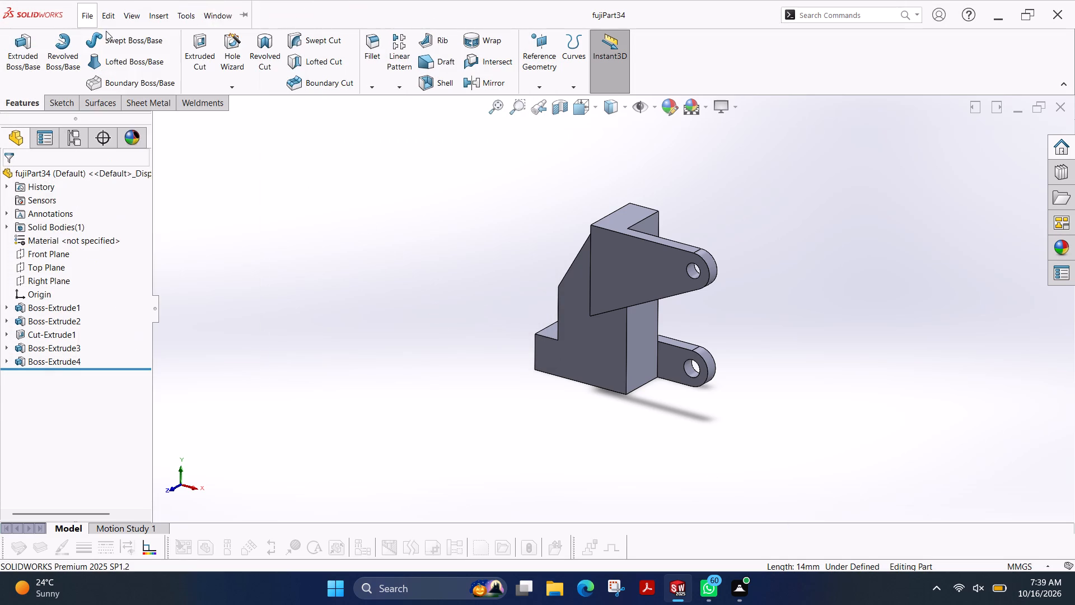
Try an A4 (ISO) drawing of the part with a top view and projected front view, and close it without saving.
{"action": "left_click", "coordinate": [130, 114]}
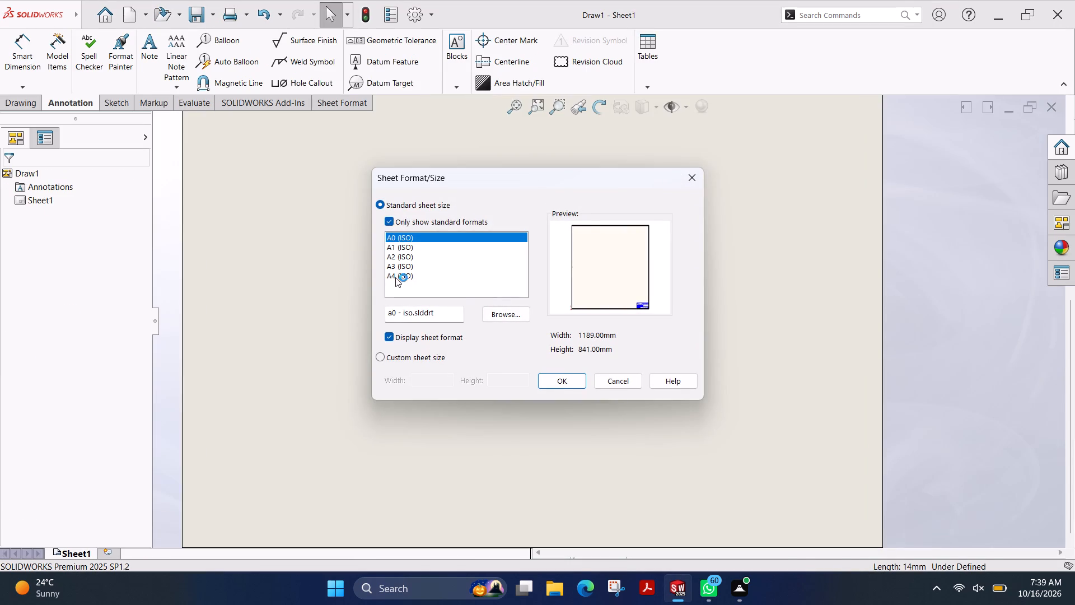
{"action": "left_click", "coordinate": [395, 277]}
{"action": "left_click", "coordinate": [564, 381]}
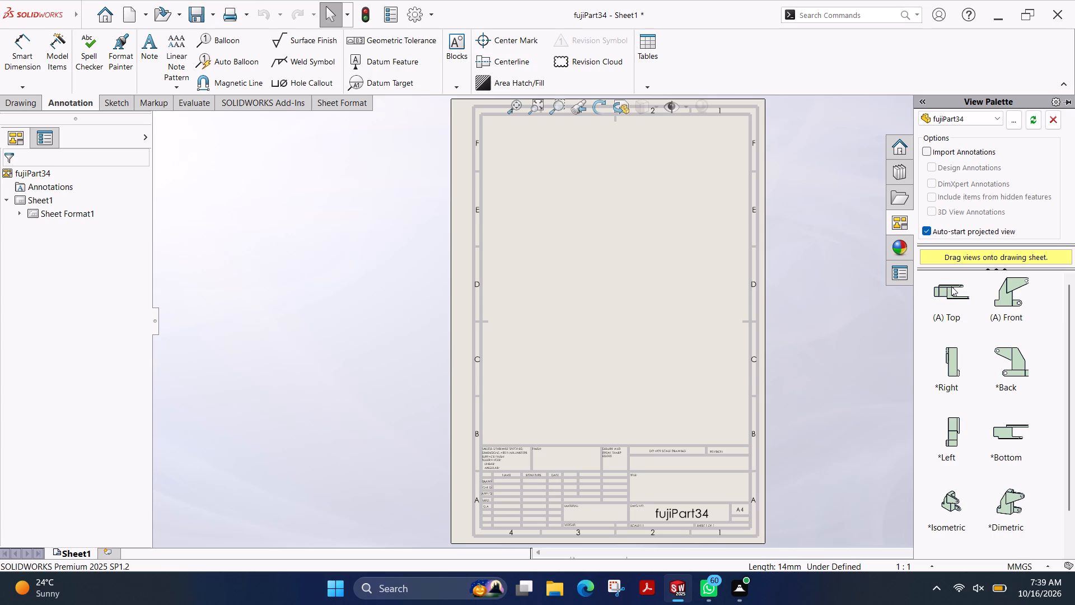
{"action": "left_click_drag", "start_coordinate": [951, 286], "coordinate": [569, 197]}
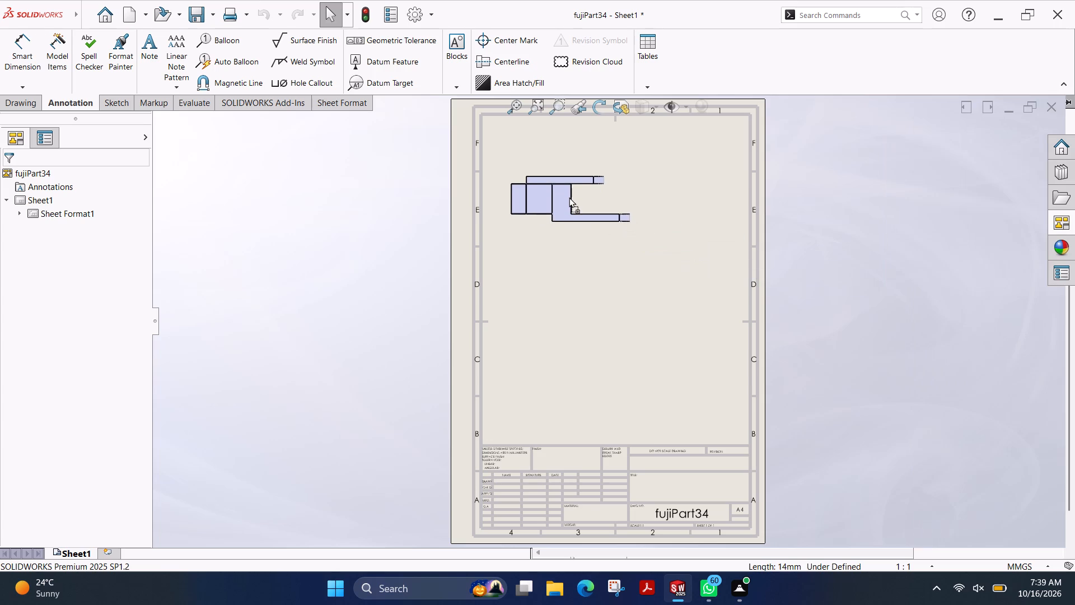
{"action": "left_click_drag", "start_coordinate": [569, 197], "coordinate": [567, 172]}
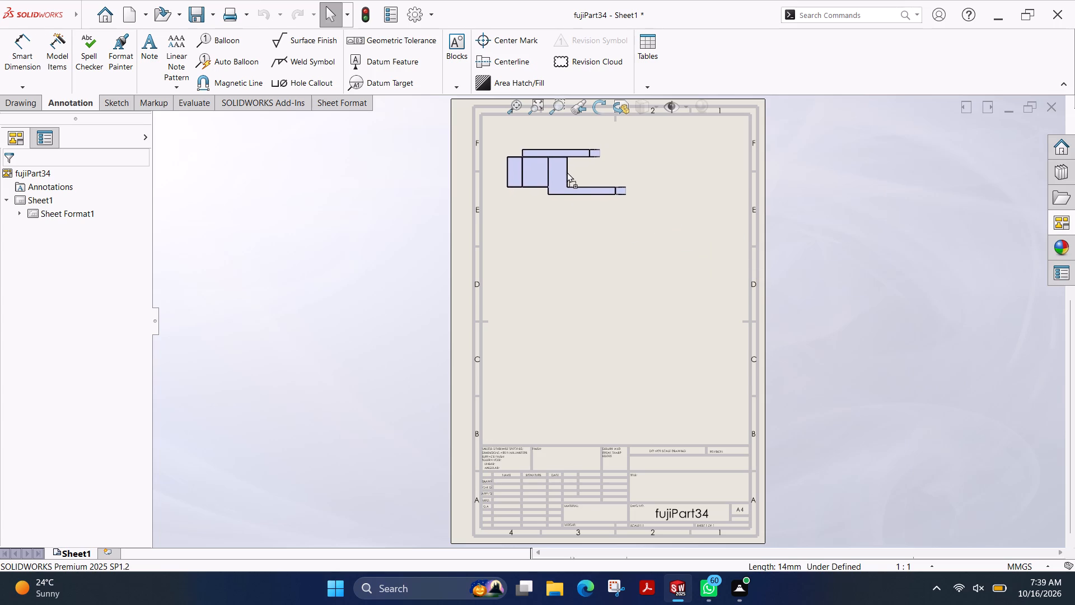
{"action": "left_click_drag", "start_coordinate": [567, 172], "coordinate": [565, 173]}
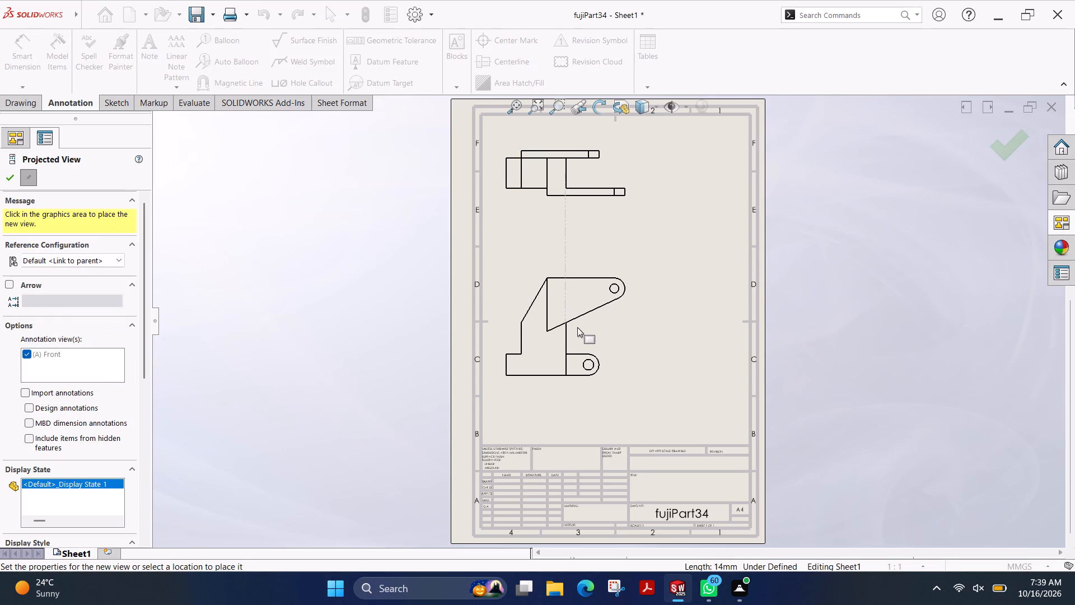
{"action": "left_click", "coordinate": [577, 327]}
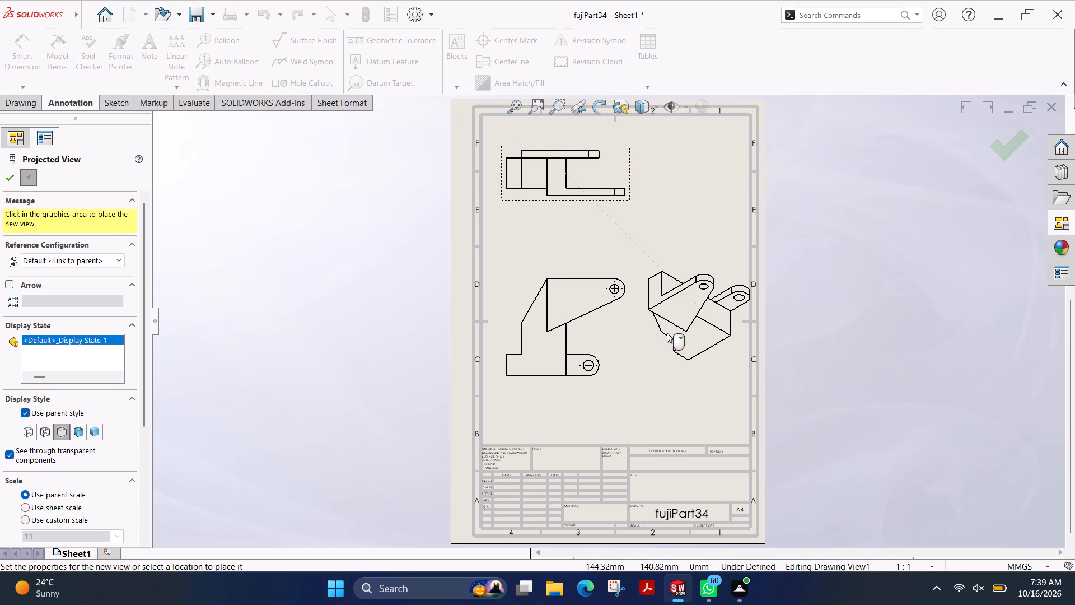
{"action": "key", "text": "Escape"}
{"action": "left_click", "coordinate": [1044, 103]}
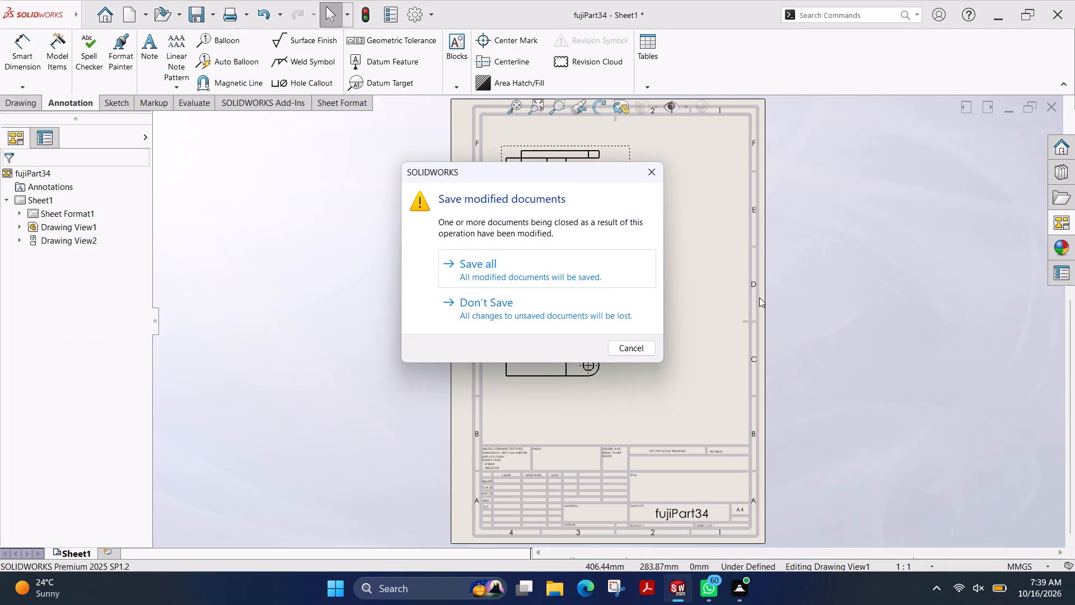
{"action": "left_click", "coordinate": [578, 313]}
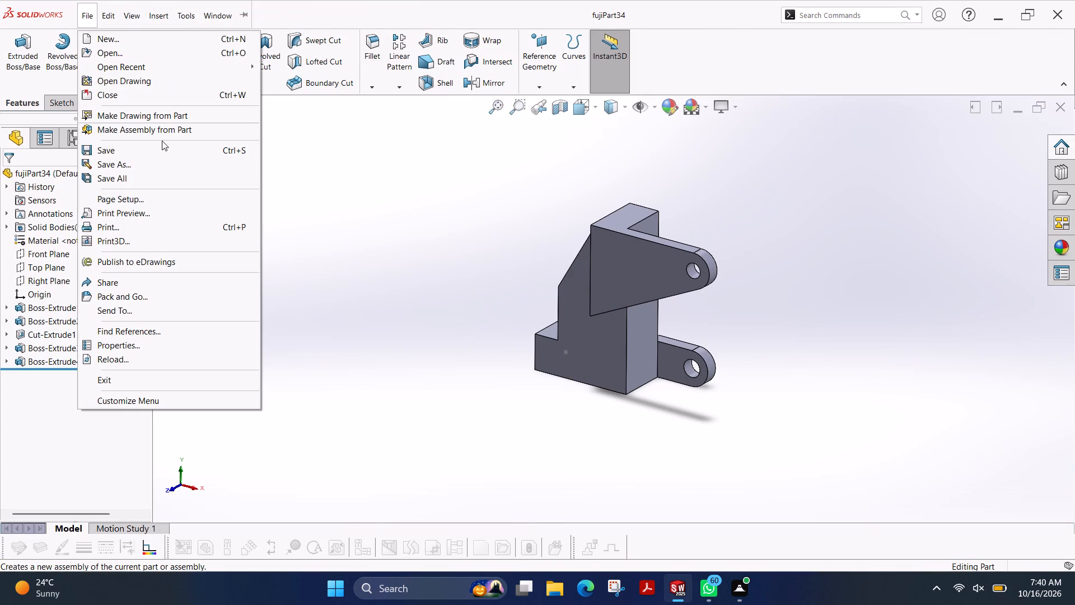
Create a new drawing from the part on a standard A3 (ISO) sheet with the sheet format displayed.
{"action": "left_click", "coordinate": [162, 114]}
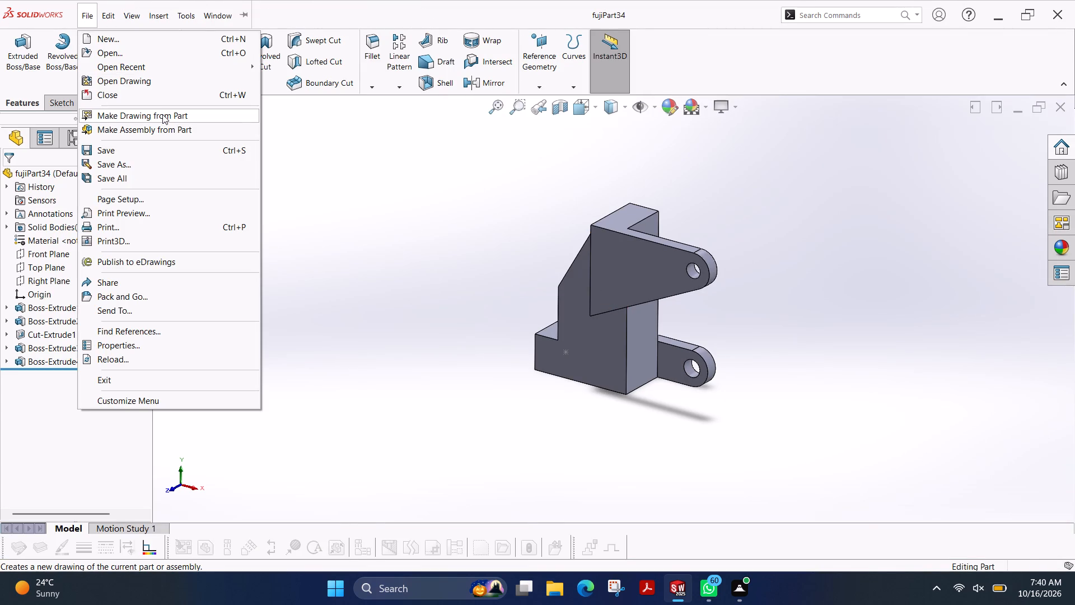
{"action": "left_click", "coordinate": [428, 268]}
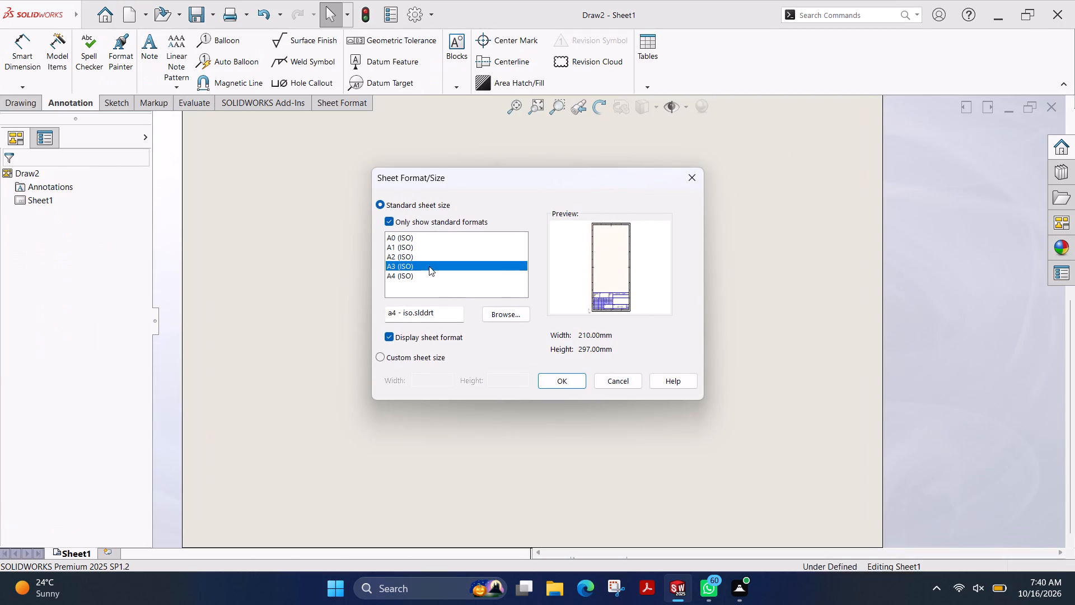
{"action": "left_click", "coordinate": [436, 254]}
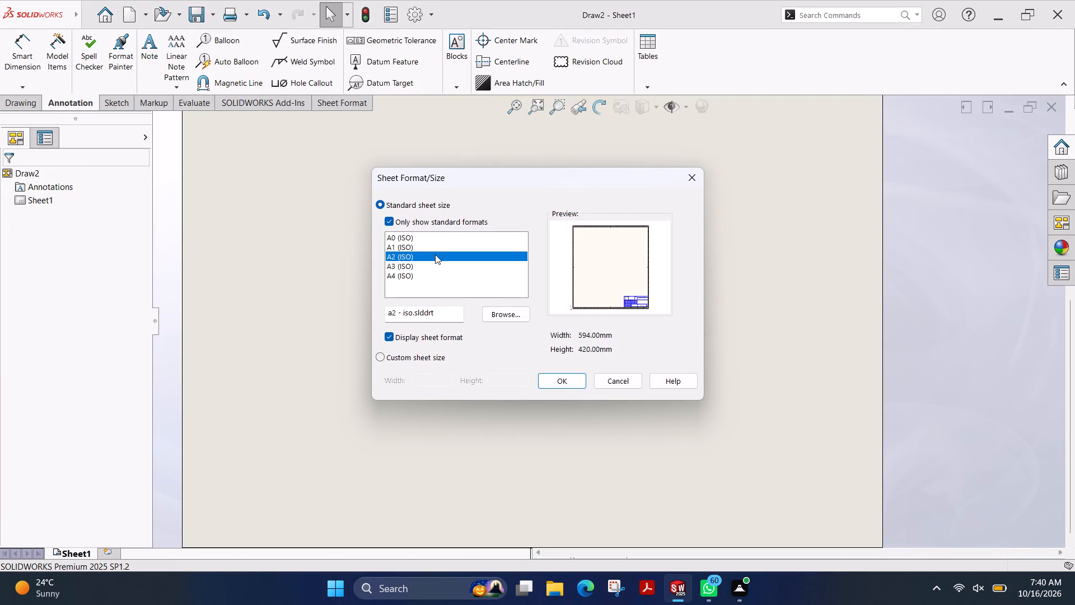
{"action": "left_click", "coordinate": [418, 264]}
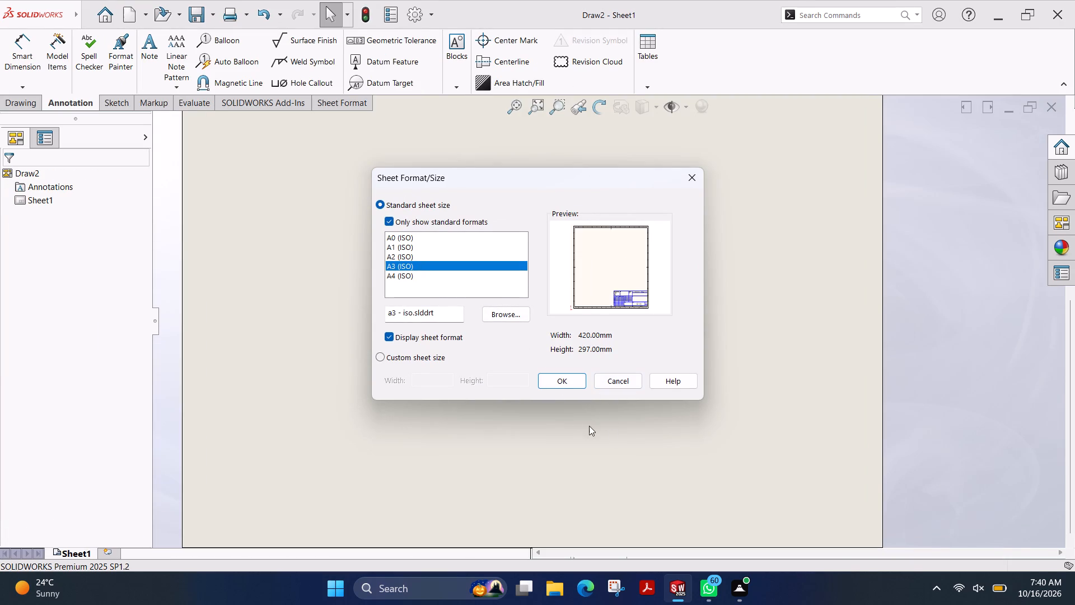
{"action": "left_click", "coordinate": [554, 382]}
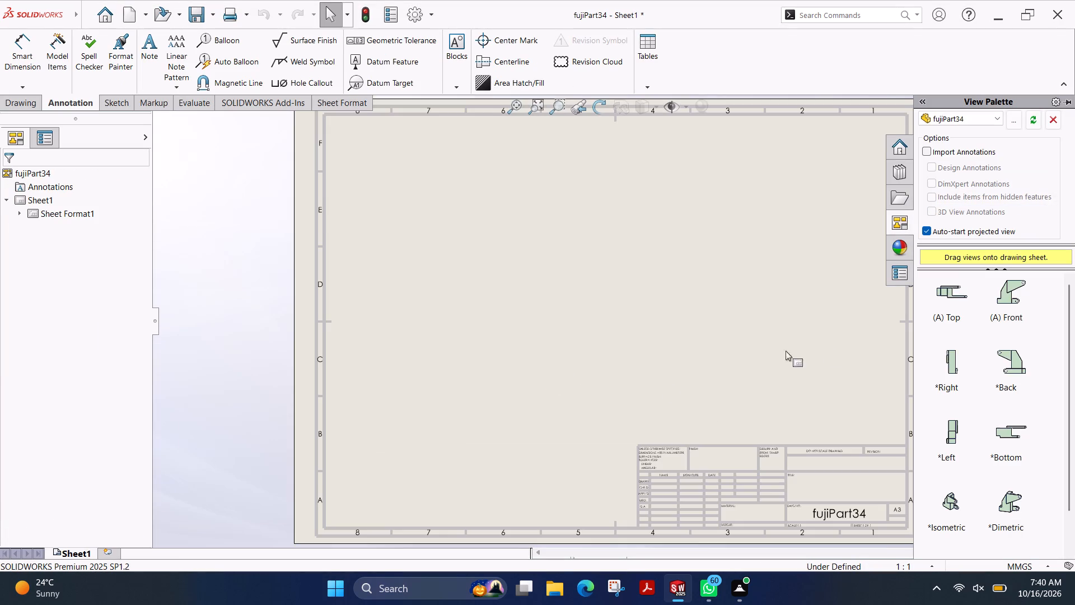
Place the part's top view in the sheet's upper-left corner and project the front view directly below it.
{"action": "left_click", "coordinate": [952, 296]}
{"action": "left_click_drag", "start_coordinate": [951, 296], "coordinate": [747, 313]}
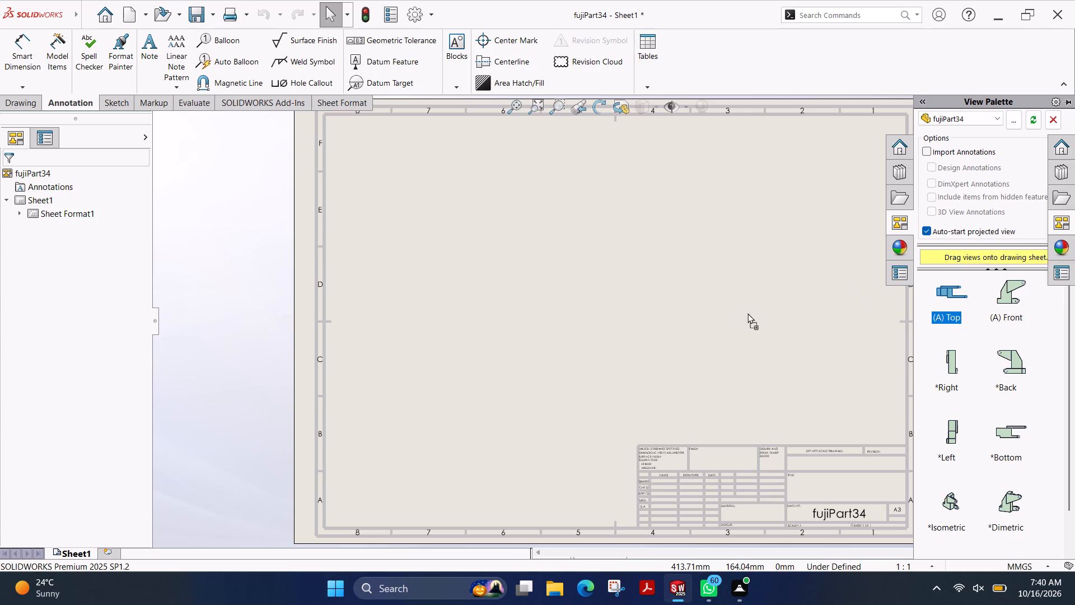
{"action": "left_click_drag", "start_coordinate": [747, 313], "coordinate": [428, 169]}
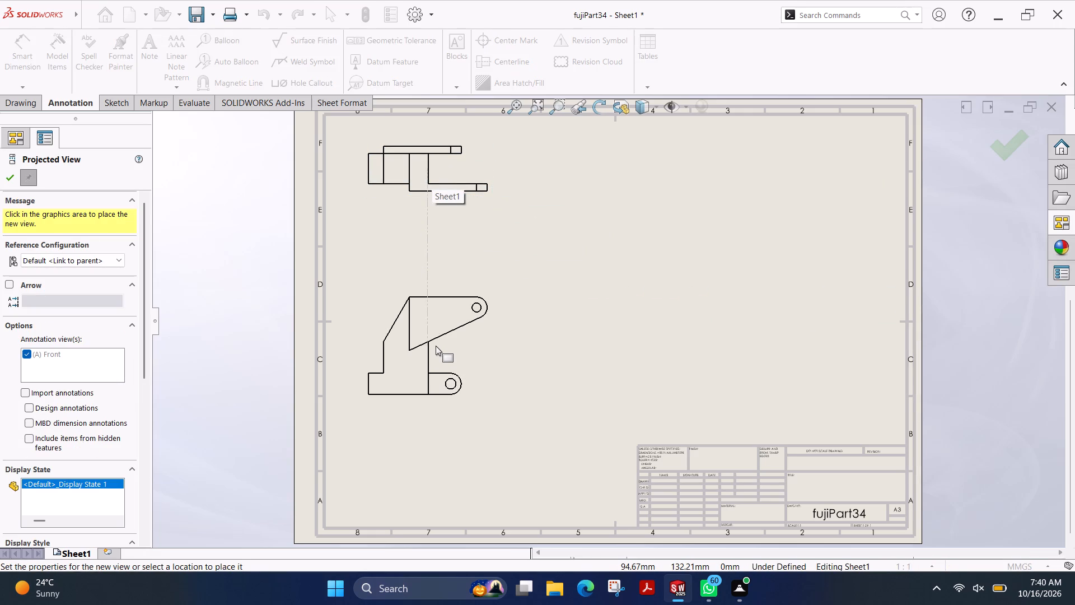
{"action": "left_click", "coordinate": [436, 346]}
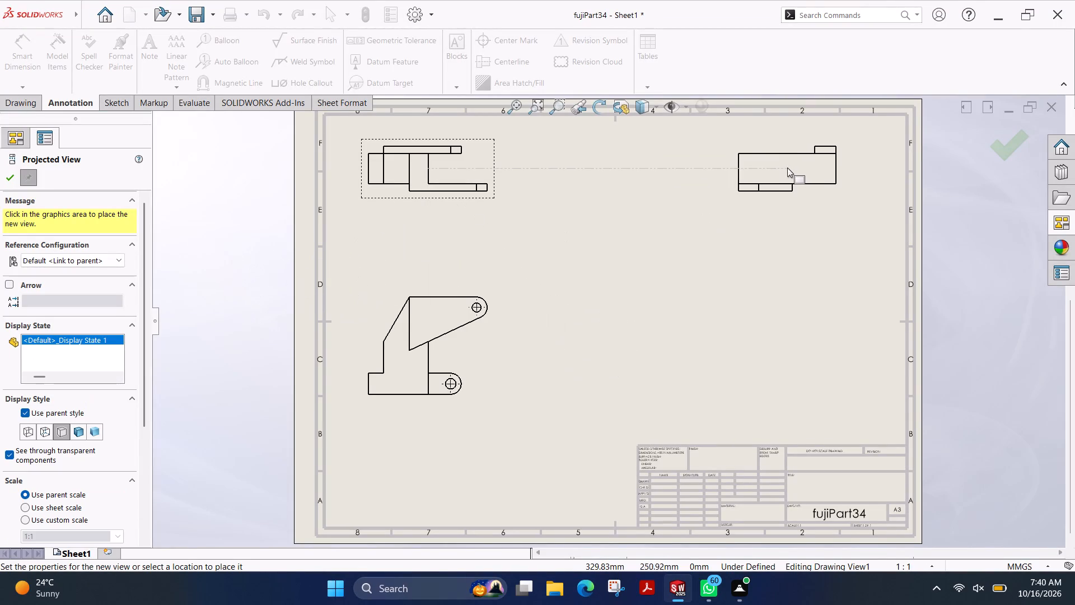
{"action": "scroll", "coordinate": [787, 167], "scroll_direction": "down", "scroll_amount": 2}
{"action": "scroll", "coordinate": [787, 167], "scroll_direction": "up", "scroll_amount": 5}
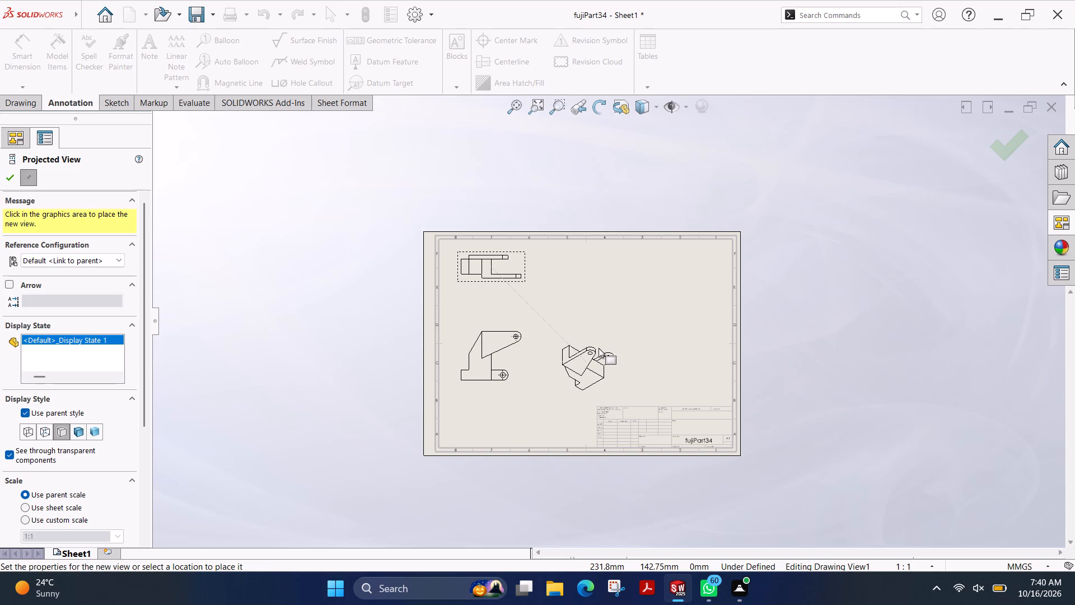
{"action": "key", "text": "Escape"}
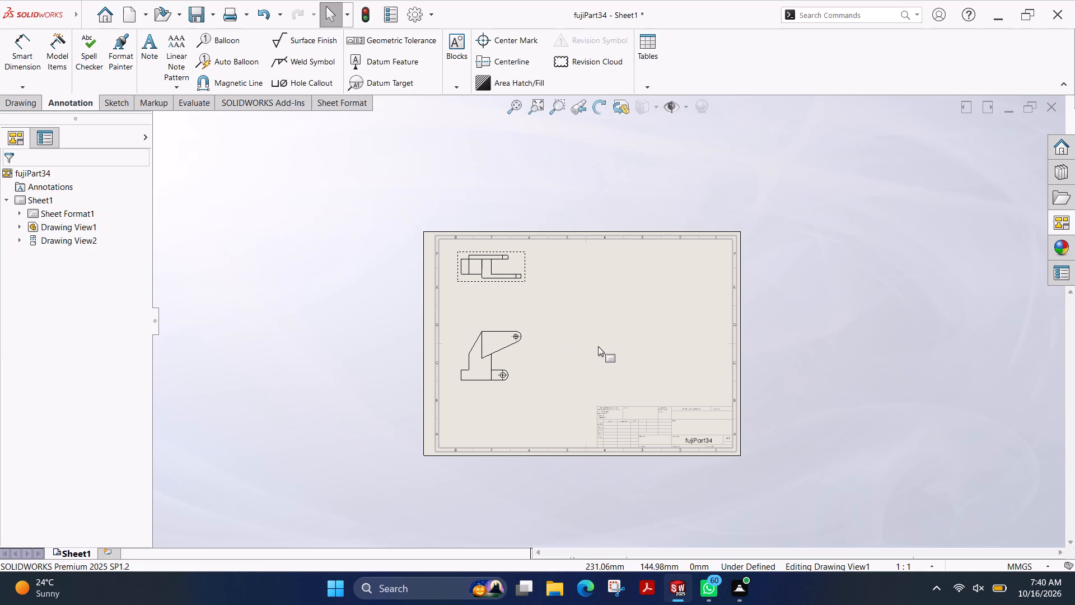
Place the part's Current pictorial view in the upper-right area of the drawing sheet.
{"action": "scroll", "coordinate": [599, 341], "scroll_direction": "down", "scroll_amount": 5}
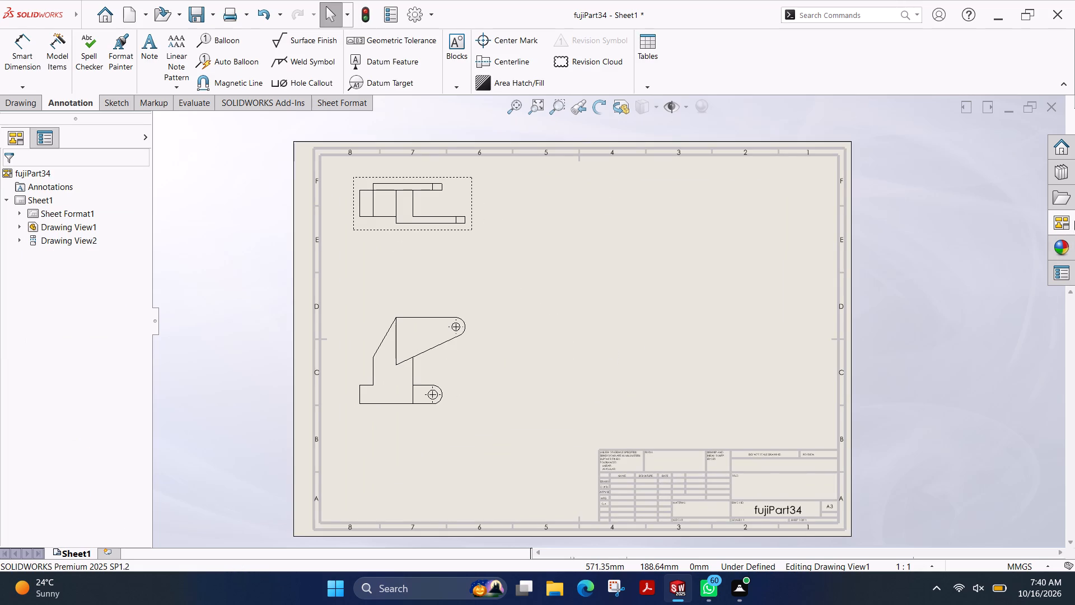
{"action": "left_click", "coordinate": [1060, 217]}
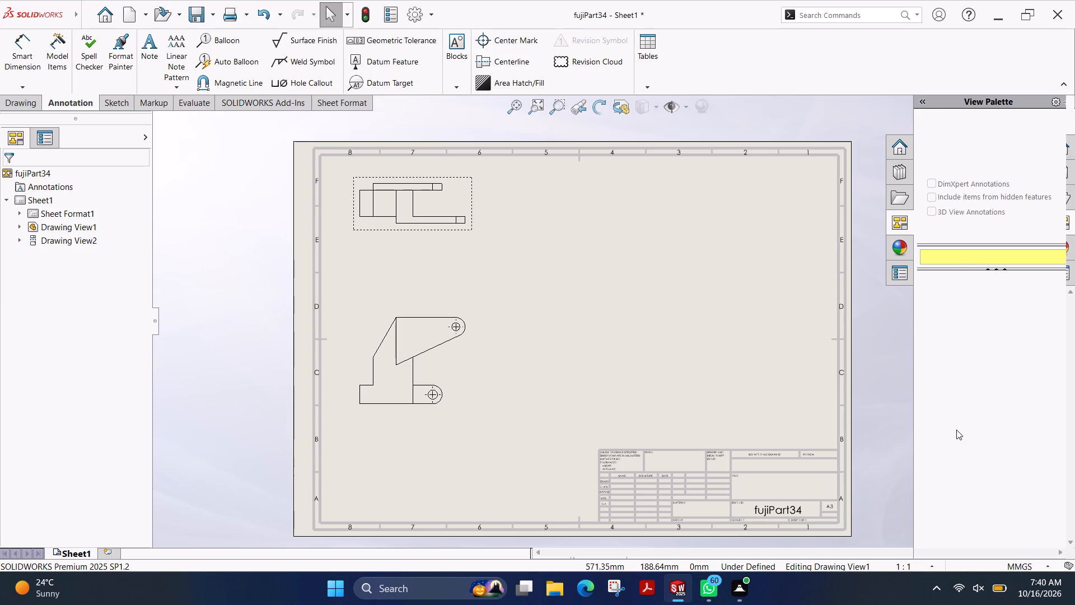
{"action": "scroll", "coordinate": [956, 430], "scroll_direction": "down", "scroll_amount": 3}
{"action": "left_click_drag", "start_coordinate": [1013, 527], "coordinate": [1011, 525]}
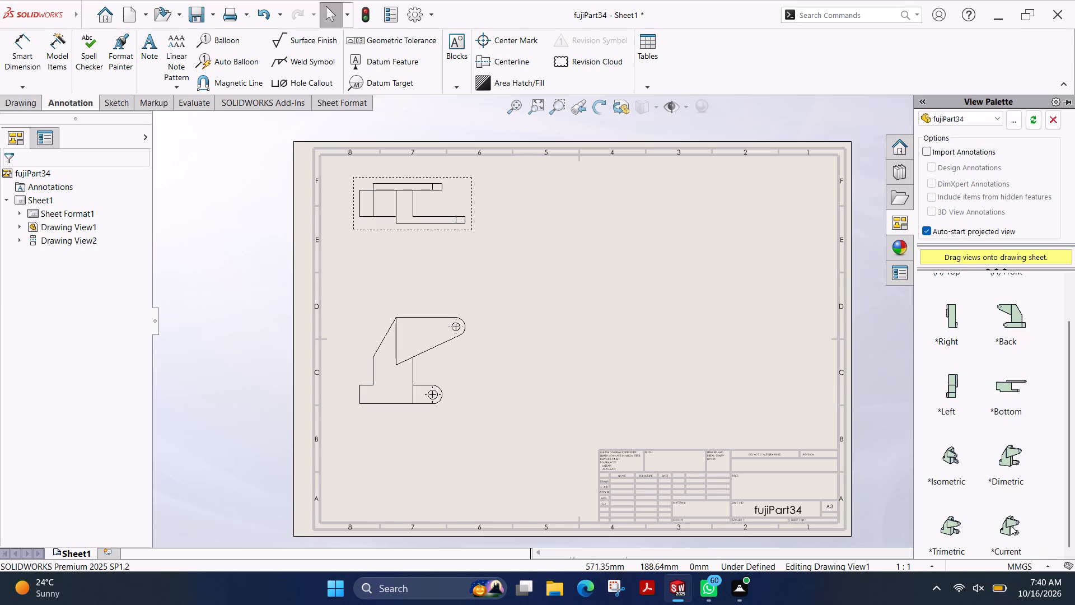
{"action": "left_click_drag", "start_coordinate": [1011, 525], "coordinate": [733, 225]}
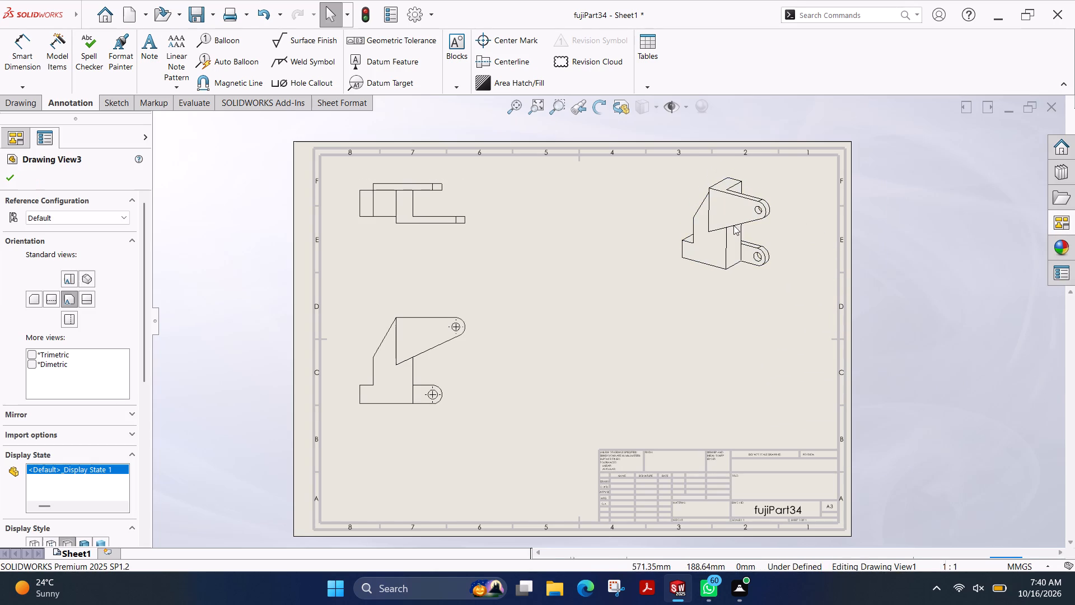
Place the Right view in line beside the front view and project a rear view from it above the title block.
{"action": "left_click", "coordinate": [1059, 225]}
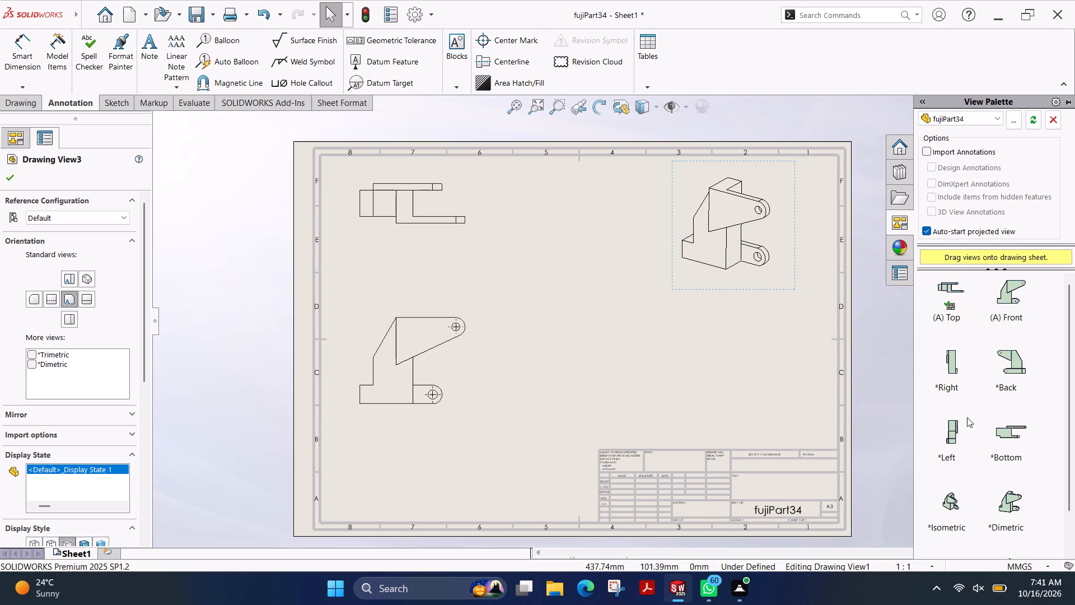
{"action": "scroll", "coordinate": [971, 357], "scroll_direction": "up", "scroll_amount": 3}
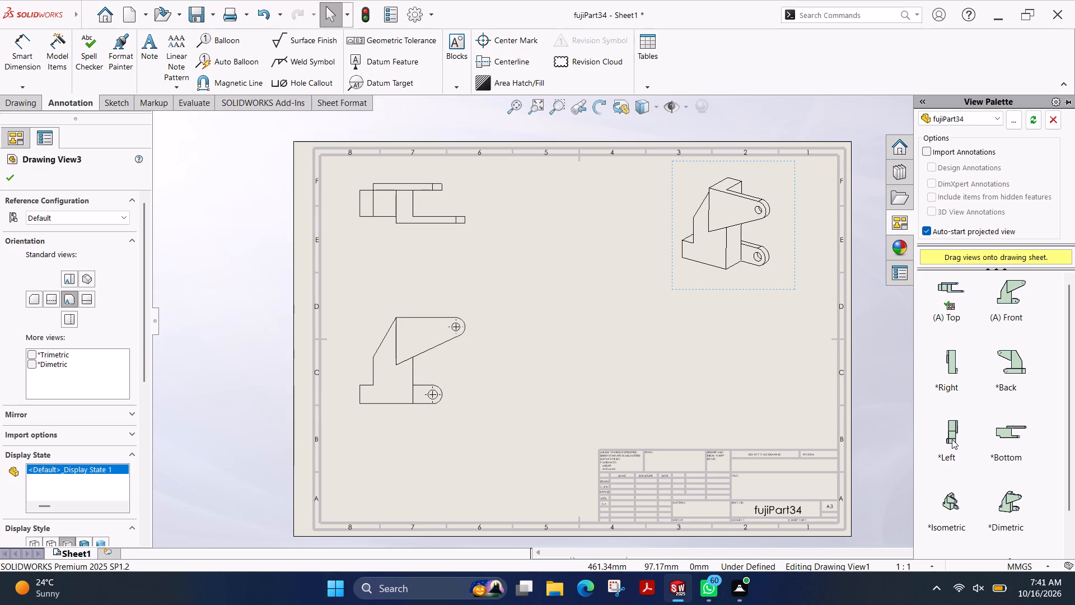
{"action": "left_click_drag", "start_coordinate": [951, 369], "coordinate": [553, 338]}
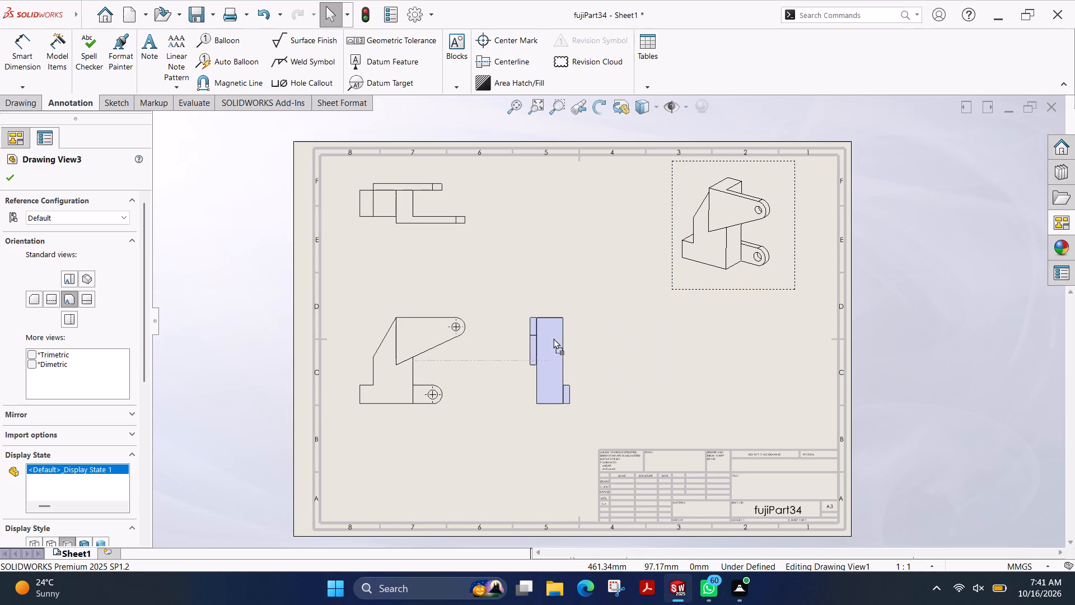
{"action": "left_click_drag", "start_coordinate": [553, 338], "coordinate": [550, 339]}
{"action": "left_click", "coordinate": [1060, 218]}
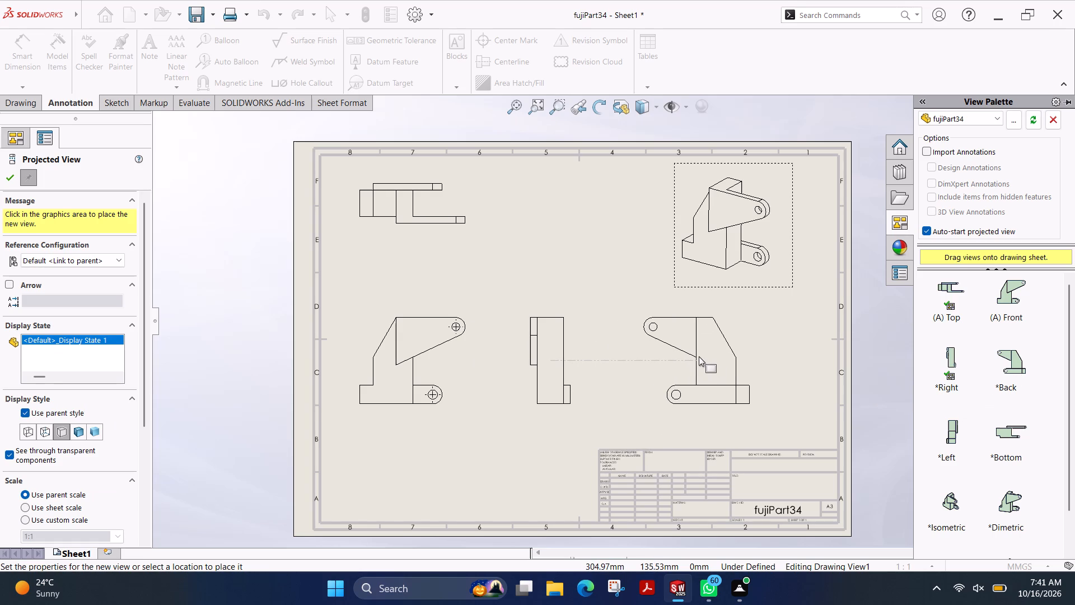
{"action": "left_click", "coordinate": [699, 356]}
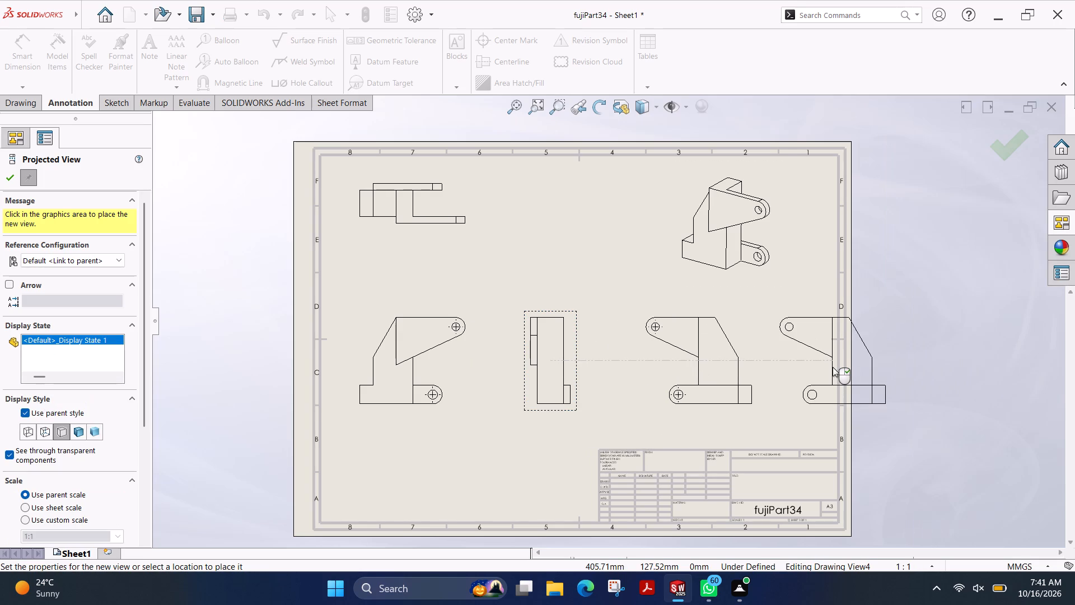
{"action": "key", "text": "Escape"}
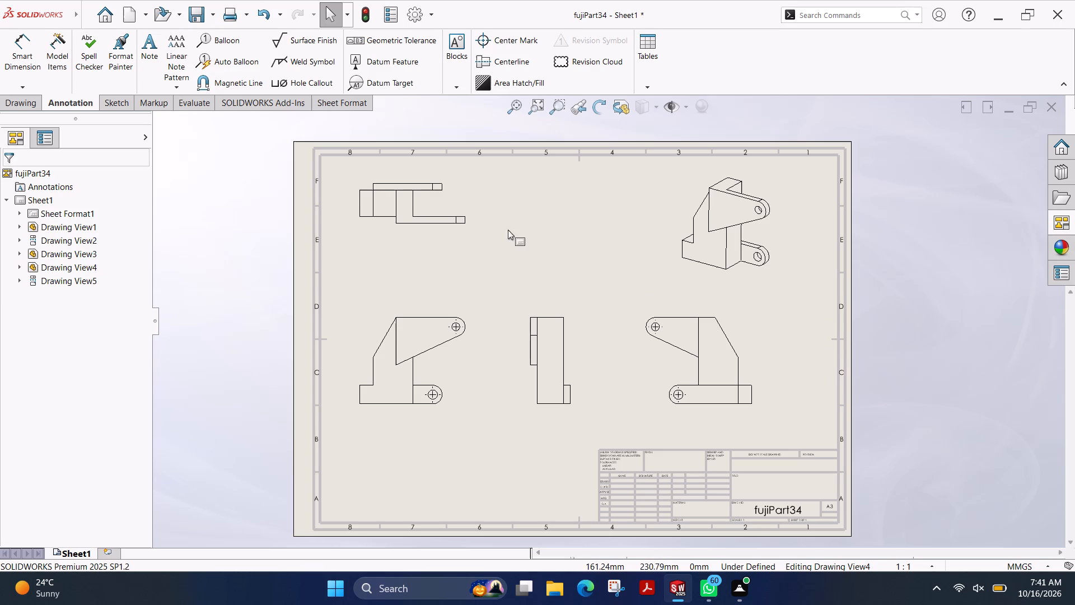
Move the top view slightly down the sheet, closer to the front view.
{"action": "left_click_drag", "start_coordinate": [469, 226], "coordinate": [470, 228]}
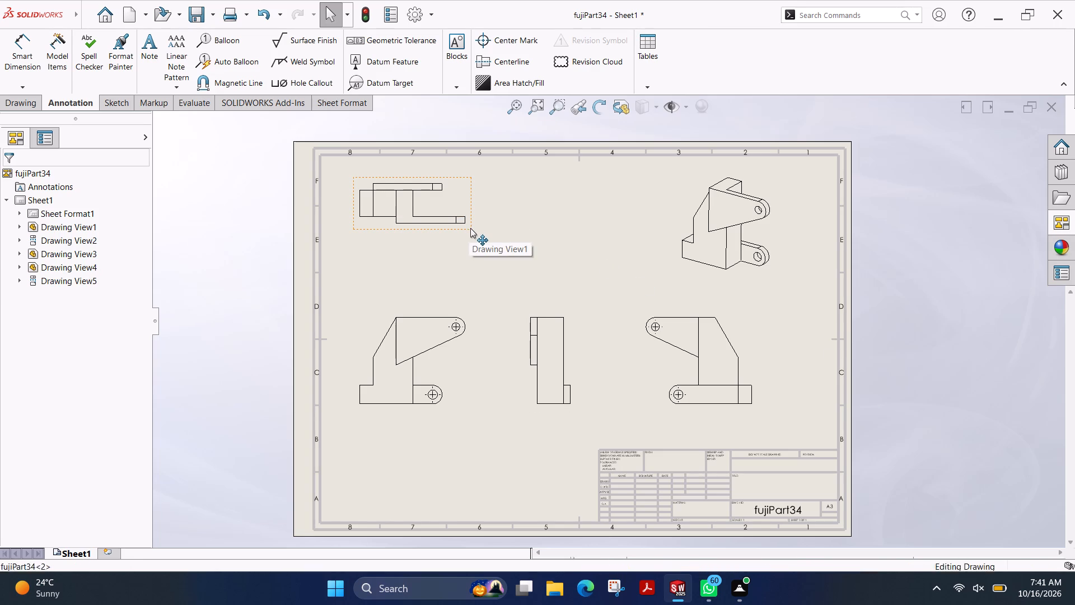
{"action": "left_click_drag", "start_coordinate": [470, 228], "coordinate": [471, 255]}
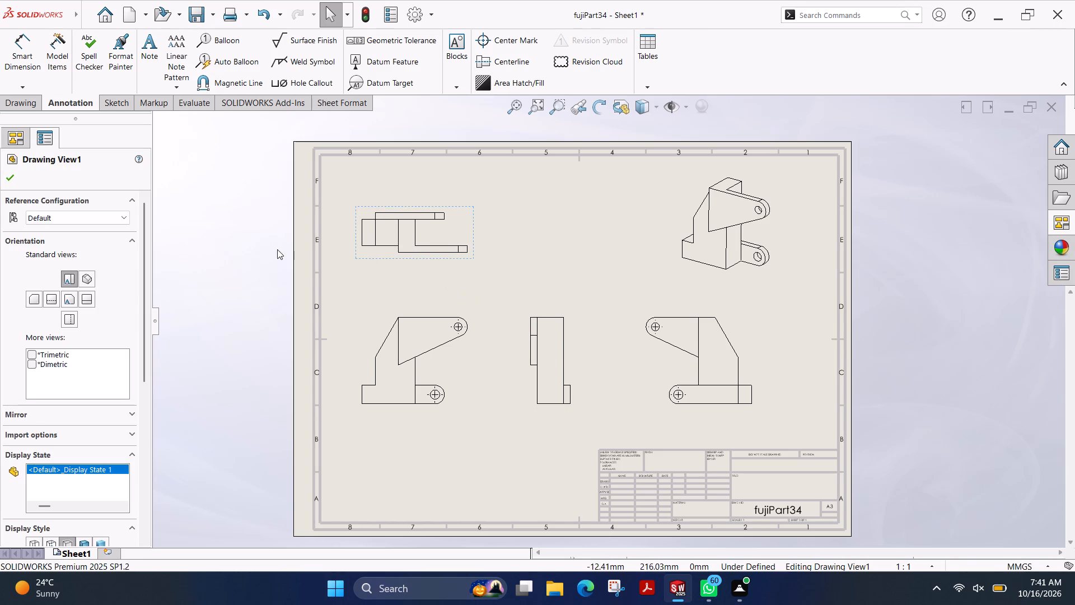
Dimension the thickness of both arms in the top view with Smart Dimension.
{"action": "scroll", "coordinate": [348, 180], "scroll_direction": "down", "scroll_amount": 1}
{"action": "scroll", "coordinate": [401, 227], "scroll_direction": "down", "scroll_amount": 4}
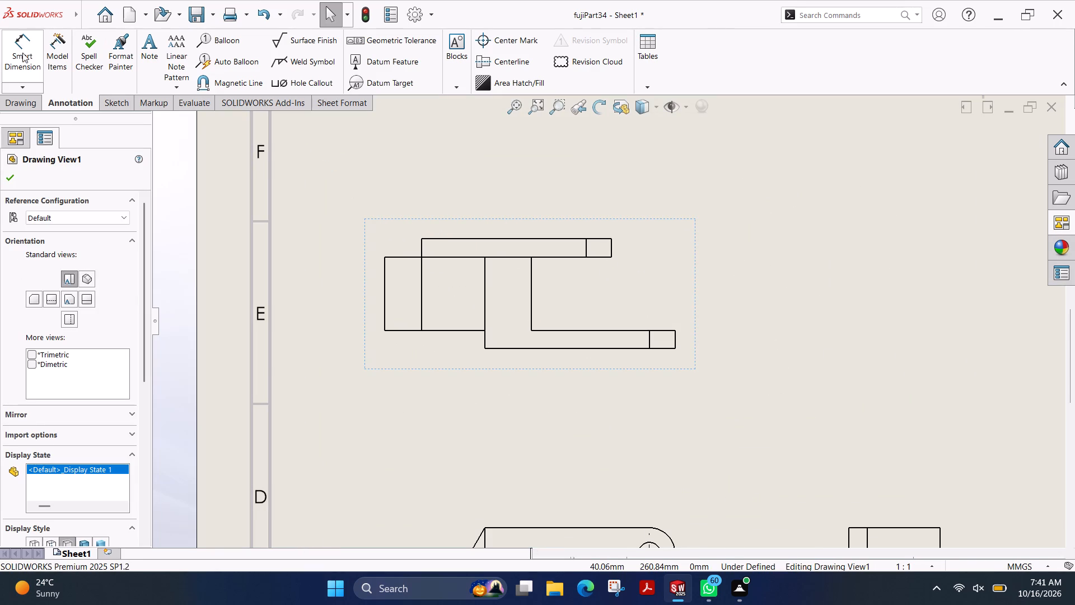
{"action": "left_click", "coordinate": [11, 53]}
{"action": "left_click", "coordinate": [450, 239]}
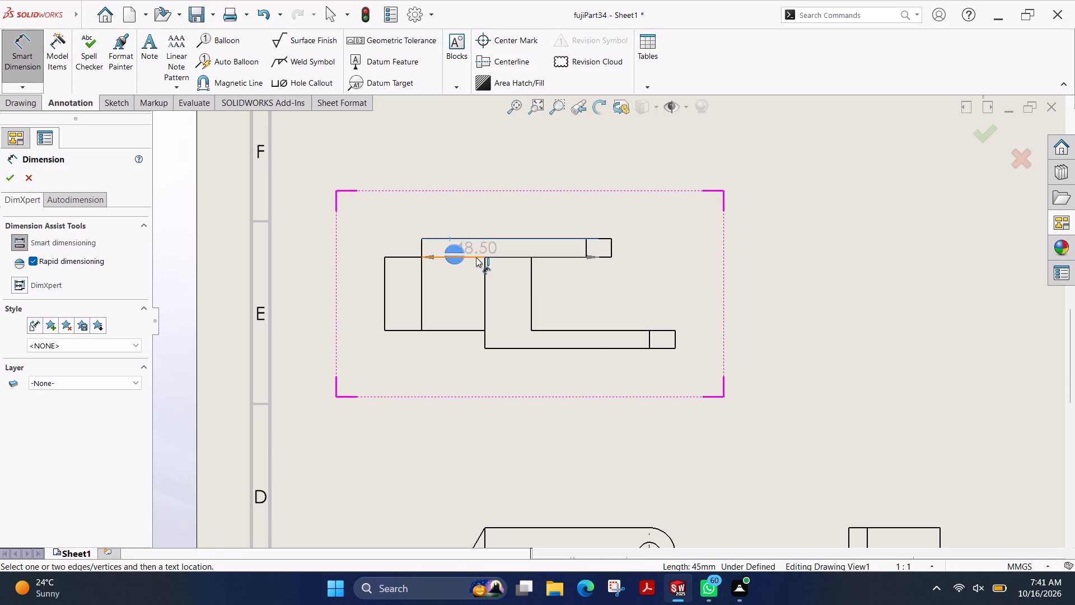
{"action": "left_click", "coordinate": [476, 257]}
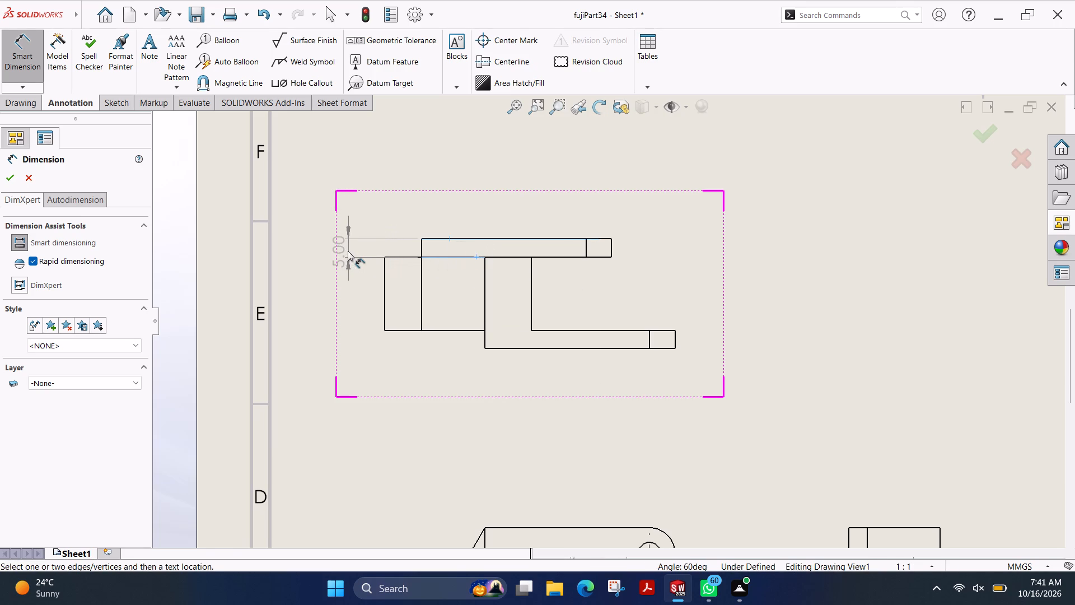
{"action": "left_click", "coordinate": [350, 215]}
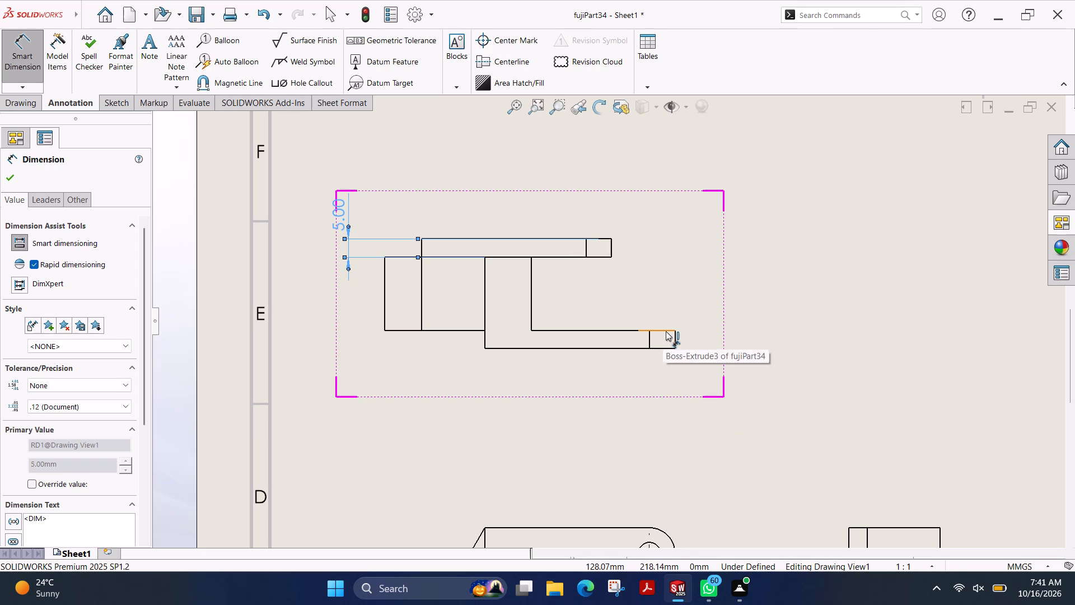
{"action": "left_click", "coordinate": [666, 331]}
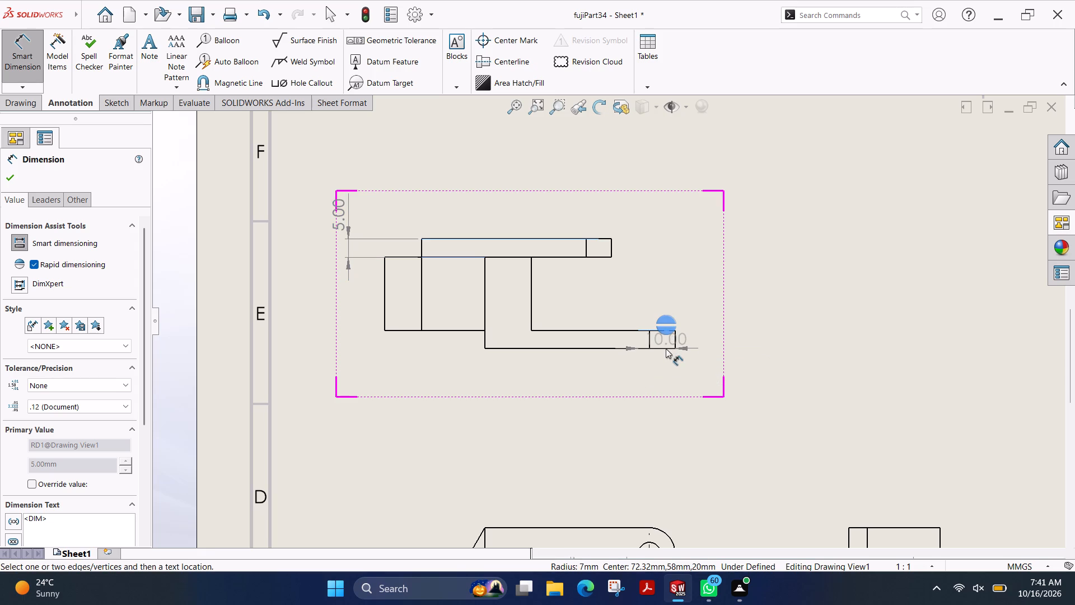
{"action": "left_click", "coordinate": [665, 349]}
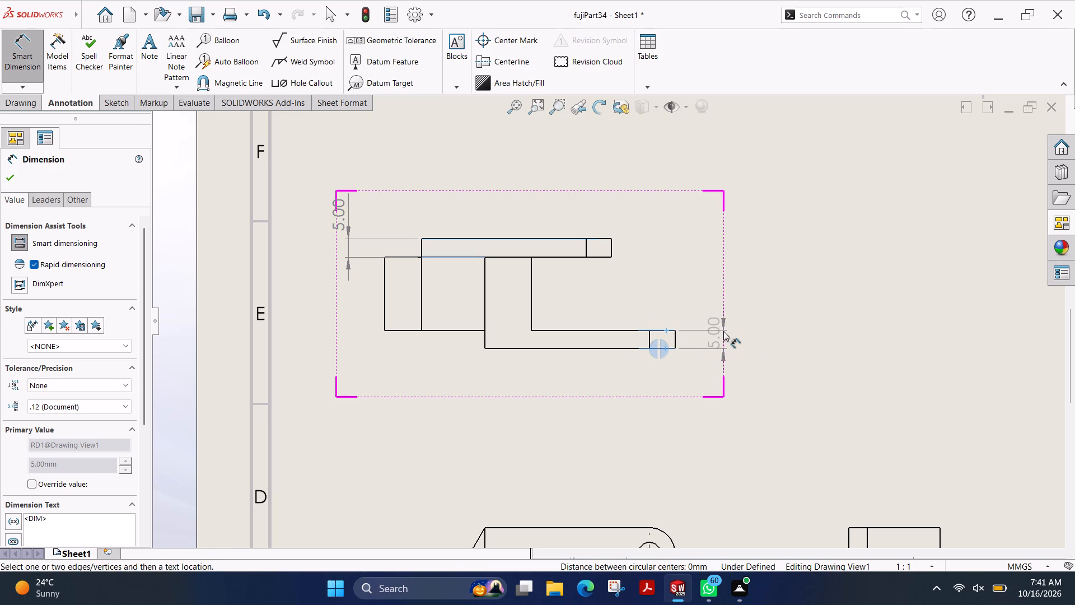
{"action": "left_click", "coordinate": [714, 371]}
Dimension the width of the base's projecting ledge and the height from the bottom edge to the slope's lower corner in the front view.
{"action": "scroll", "coordinate": [801, 362], "scroll_direction": "down", "scroll_amount": 3}
{"action": "scroll", "coordinate": [797, 356], "scroll_direction": "up", "scroll_amount": 4}
{"action": "scroll", "coordinate": [695, 394], "scroll_direction": "up", "scroll_amount": 4}
{"action": "scroll", "coordinate": [596, 411], "scroll_direction": "up", "scroll_amount": 3}
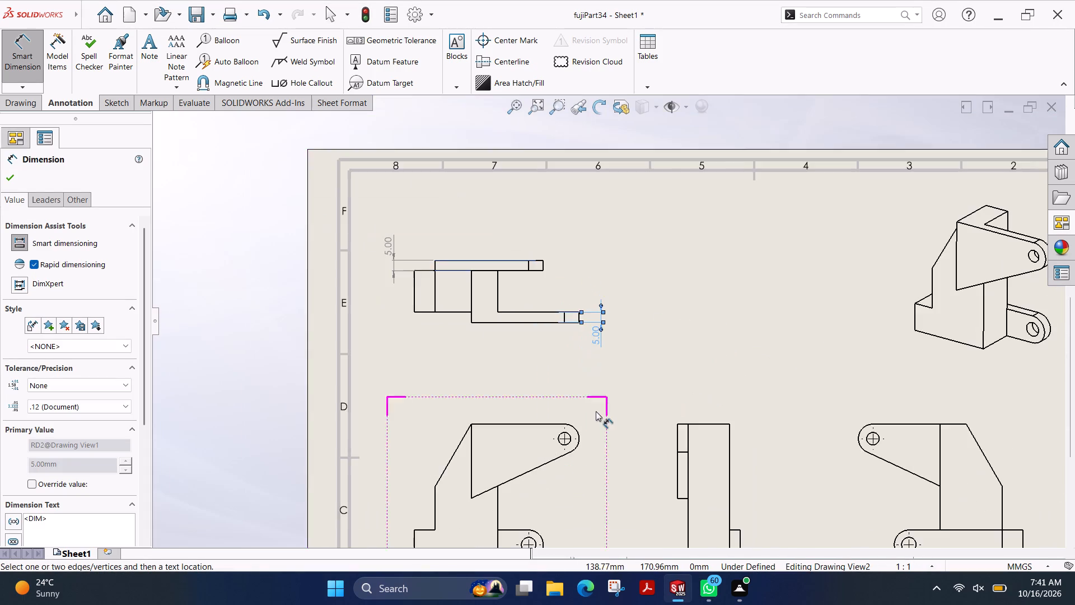
{"action": "scroll", "coordinate": [593, 411], "scroll_direction": "down", "scroll_amount": 4}
{"action": "scroll", "coordinate": [557, 365], "scroll_direction": "down", "scroll_amount": 2}
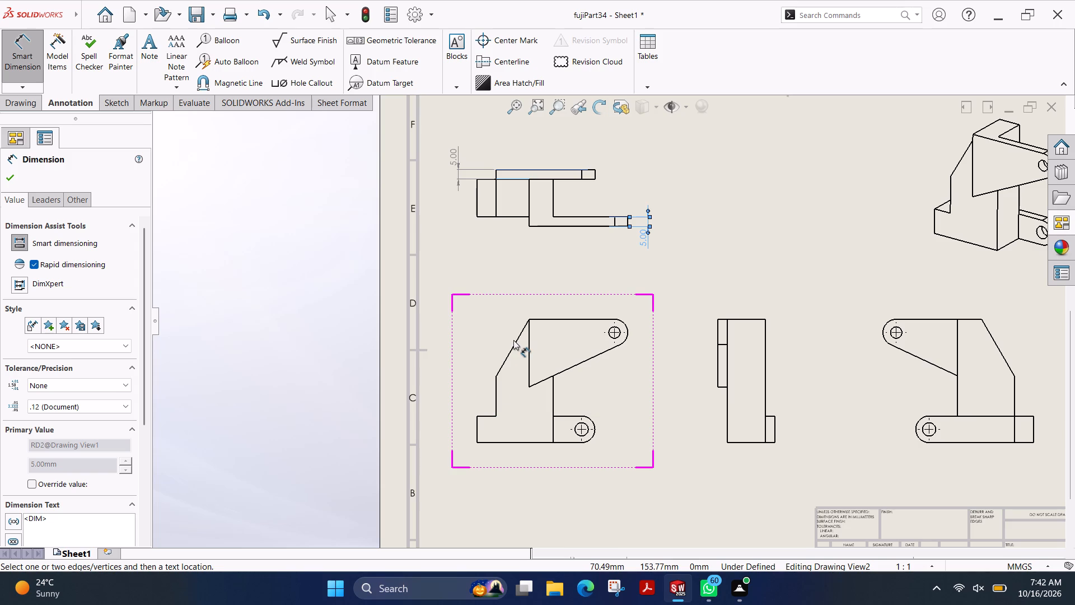
{"action": "left_click", "coordinate": [485, 415]}
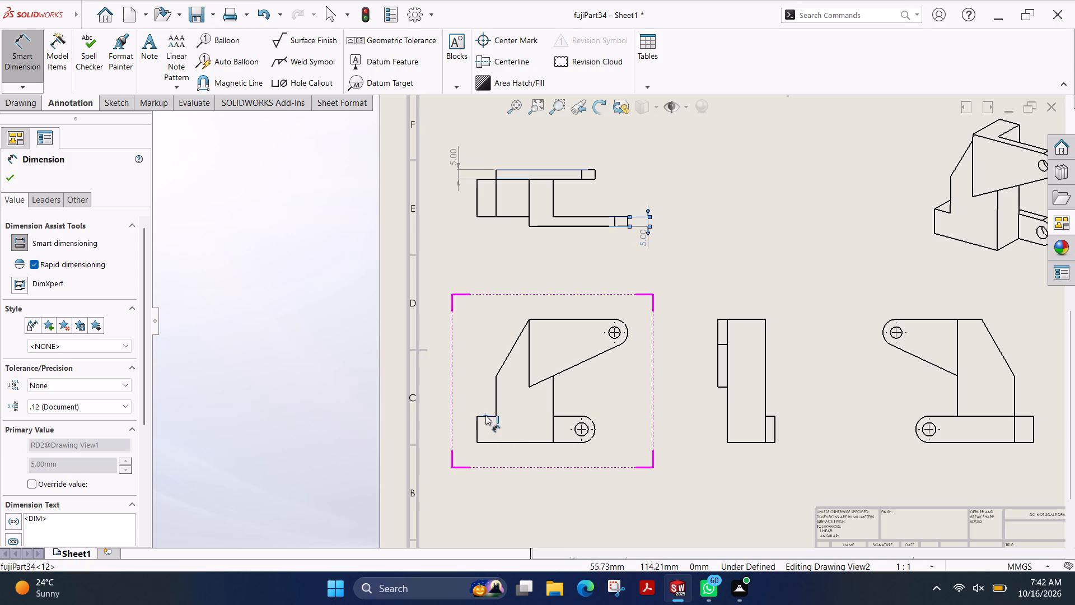
{"action": "left_click", "coordinate": [483, 361]}
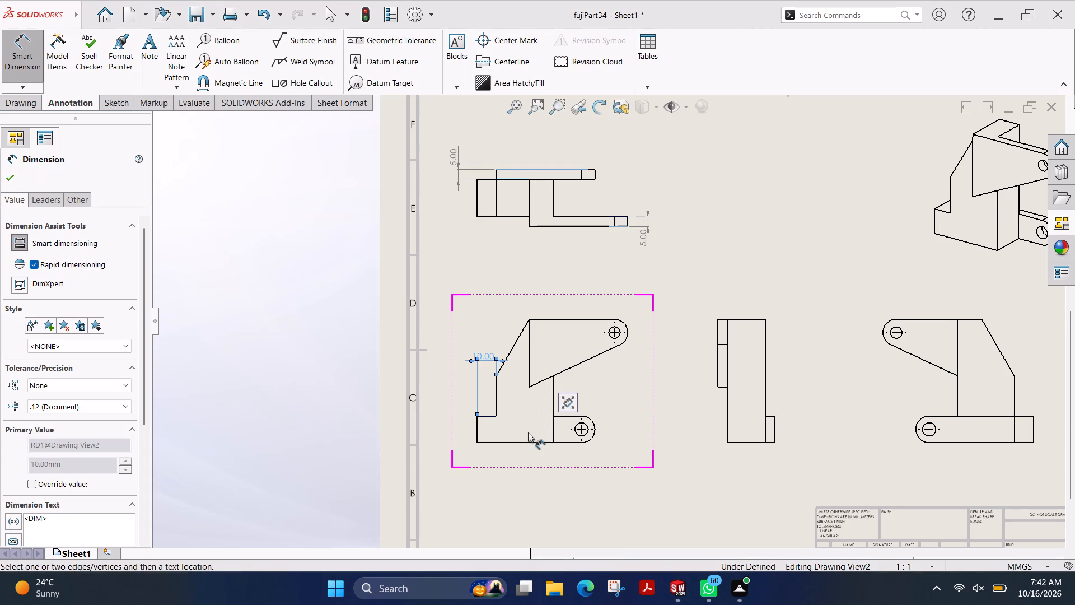
{"action": "left_click", "coordinate": [496, 378]}
{"action": "left_click", "coordinate": [495, 442]}
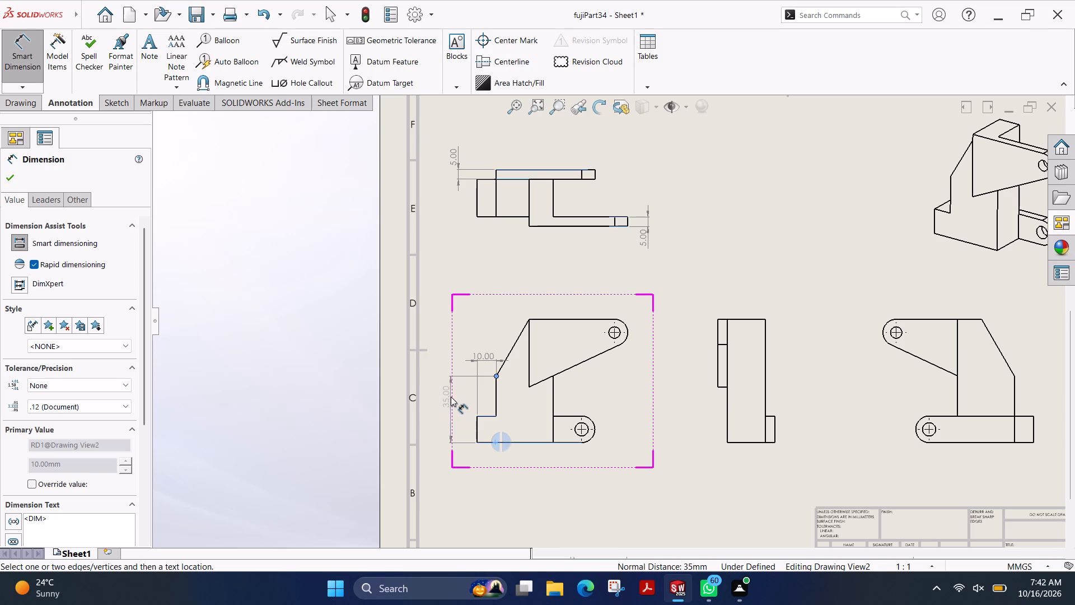
{"action": "left_click", "coordinate": [454, 401]}
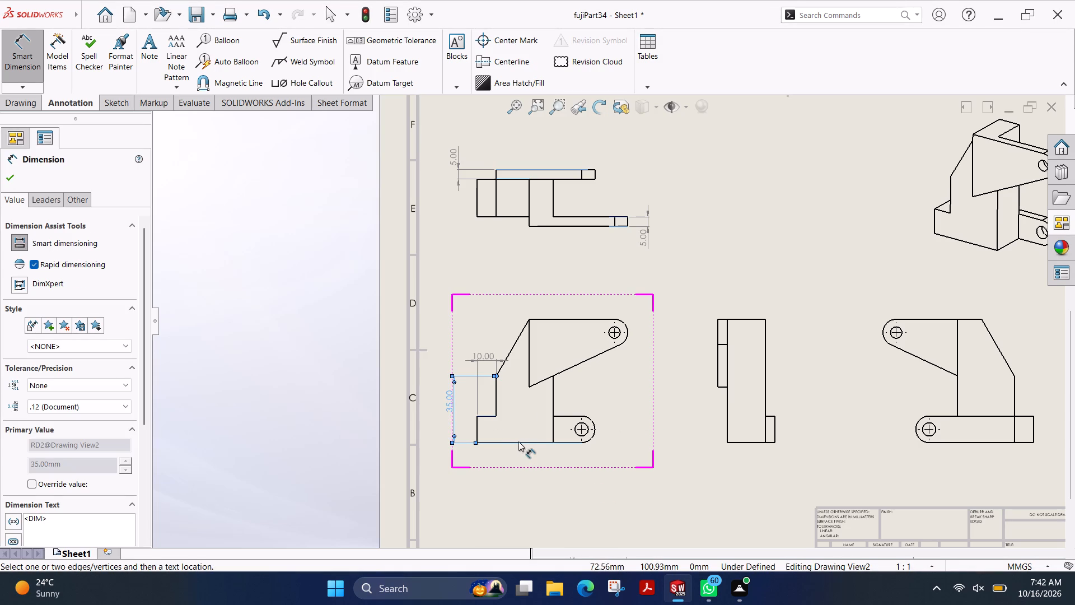
Dimension the base block's full width below the front view, from its outer edge to the edge where the lower arm starts.
{"action": "left_click", "coordinate": [476, 431]}
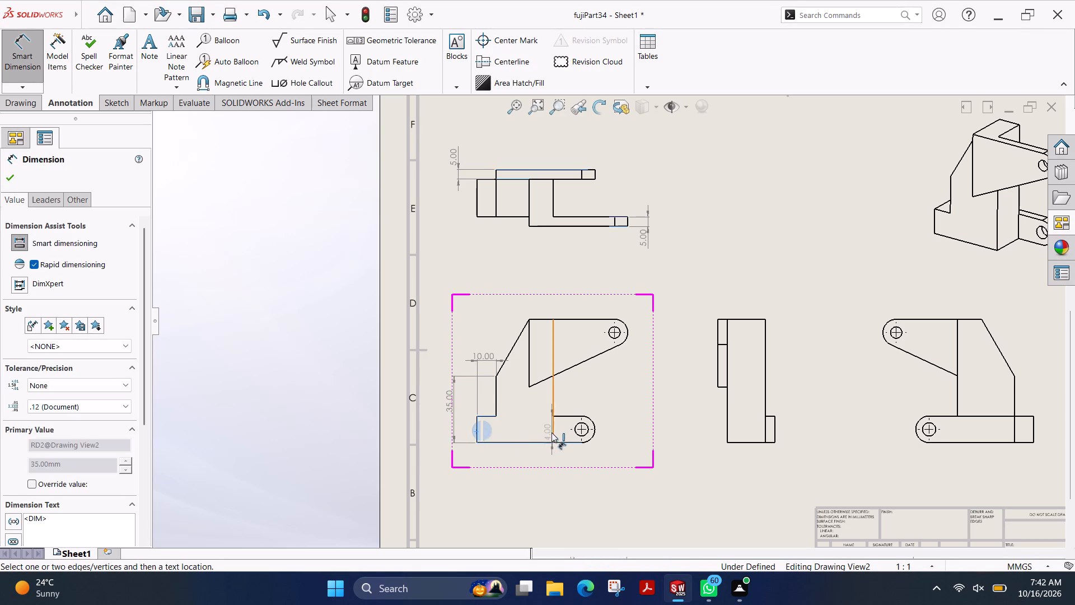
{"action": "left_click", "coordinate": [553, 429]}
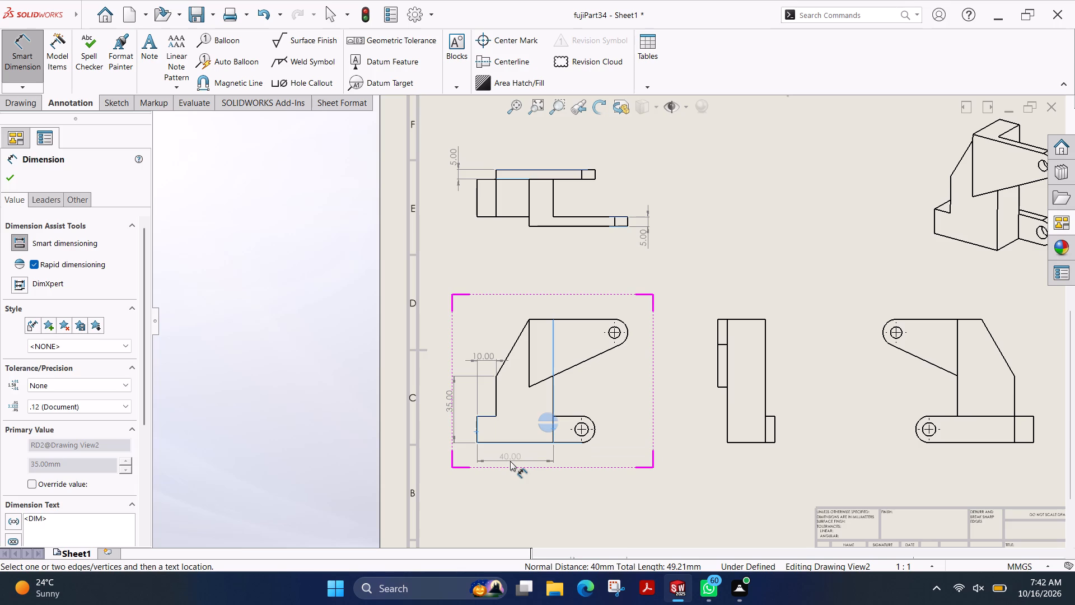
{"action": "left_click", "coordinate": [510, 461]}
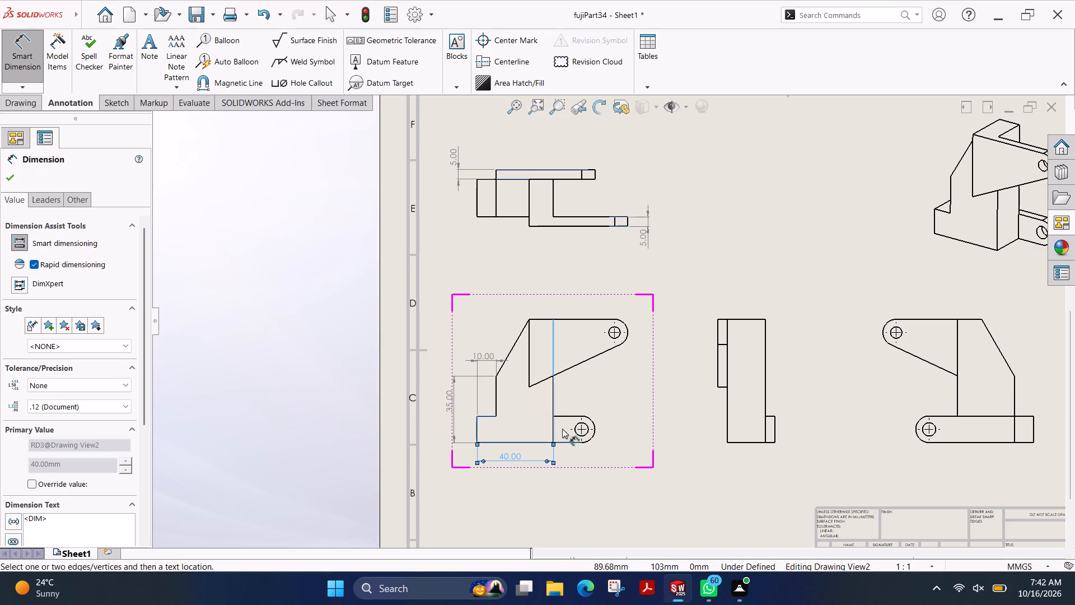
Dimension the lower arm's hole in the front view: its centre distance from the body edge and its diameter.
{"action": "left_click", "coordinate": [582, 429]}
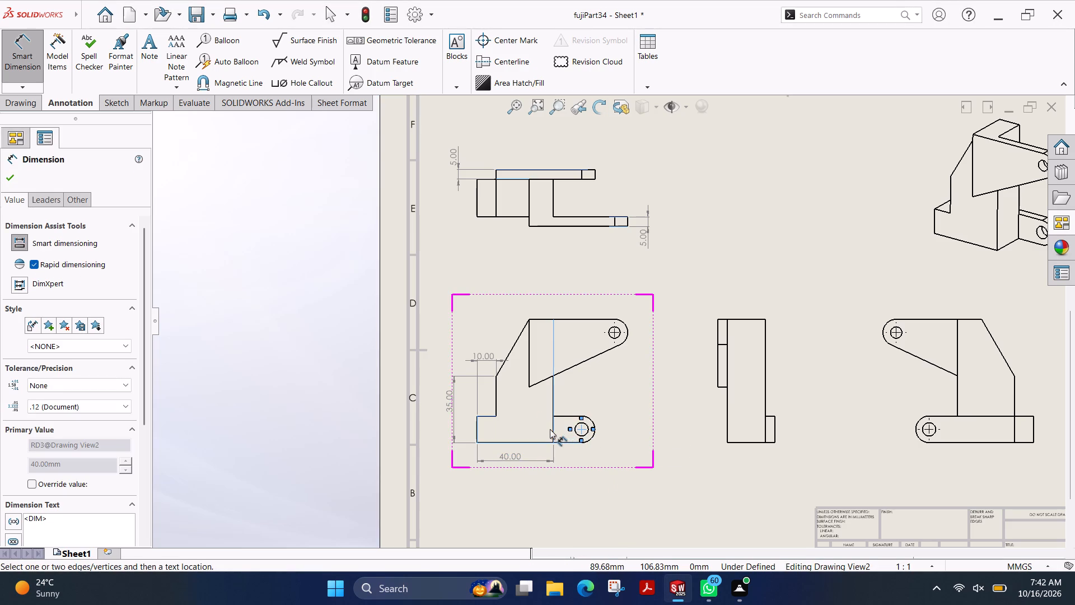
{"action": "left_click", "coordinate": [553, 429]}
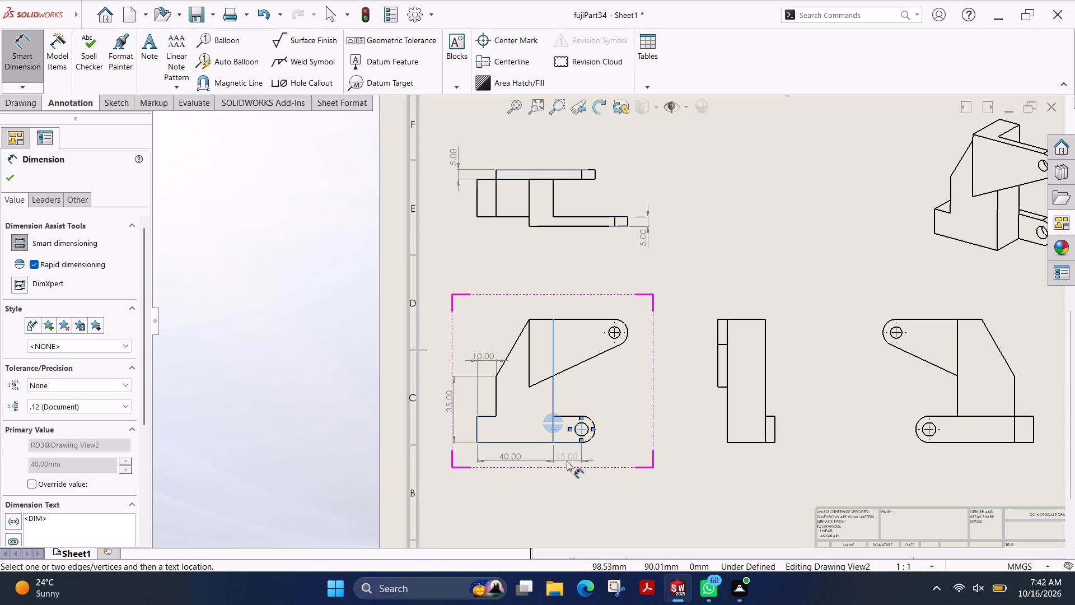
{"action": "left_click", "coordinate": [567, 461]}
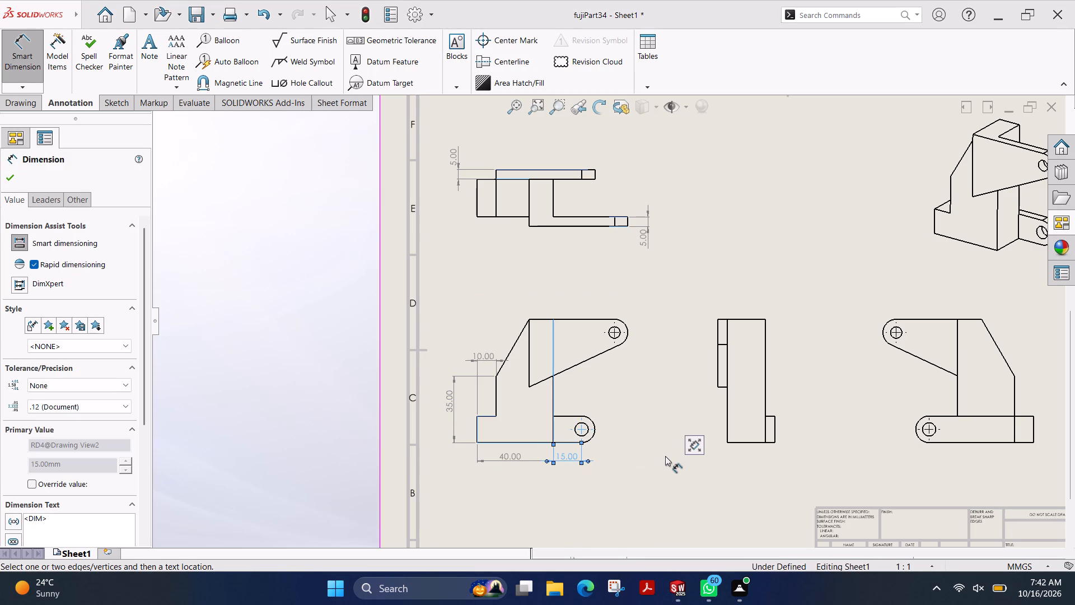
{"action": "left_click", "coordinate": [587, 433]}
{"action": "left_click", "coordinate": [625, 455]}
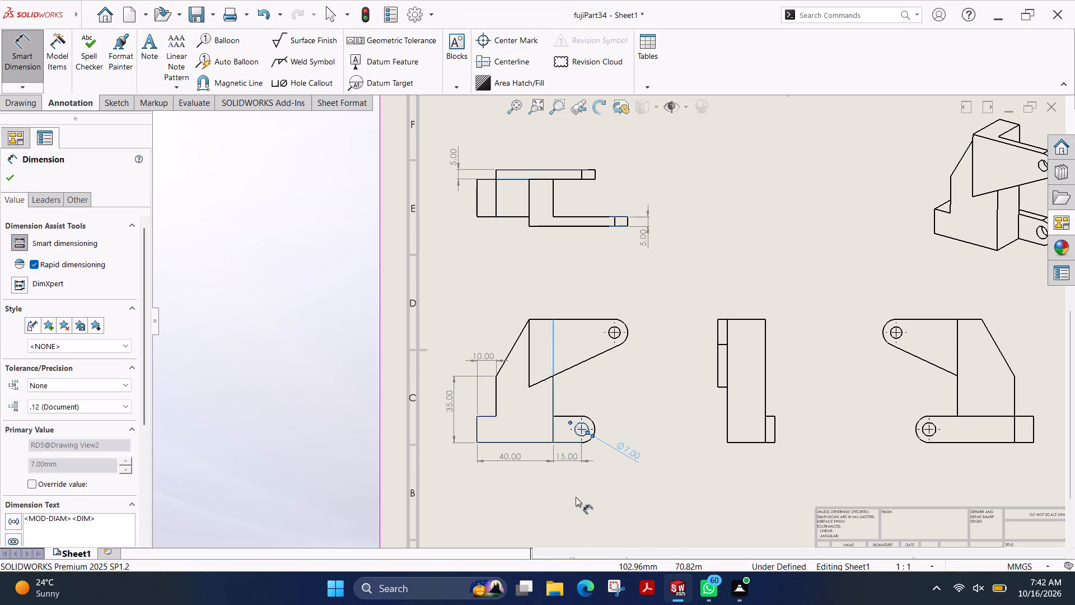
Dimension the upper arm in the front view: the distance from its vertical edge to the hole centre and its rounded end's radius.
{"action": "left_click", "coordinate": [527, 349]}
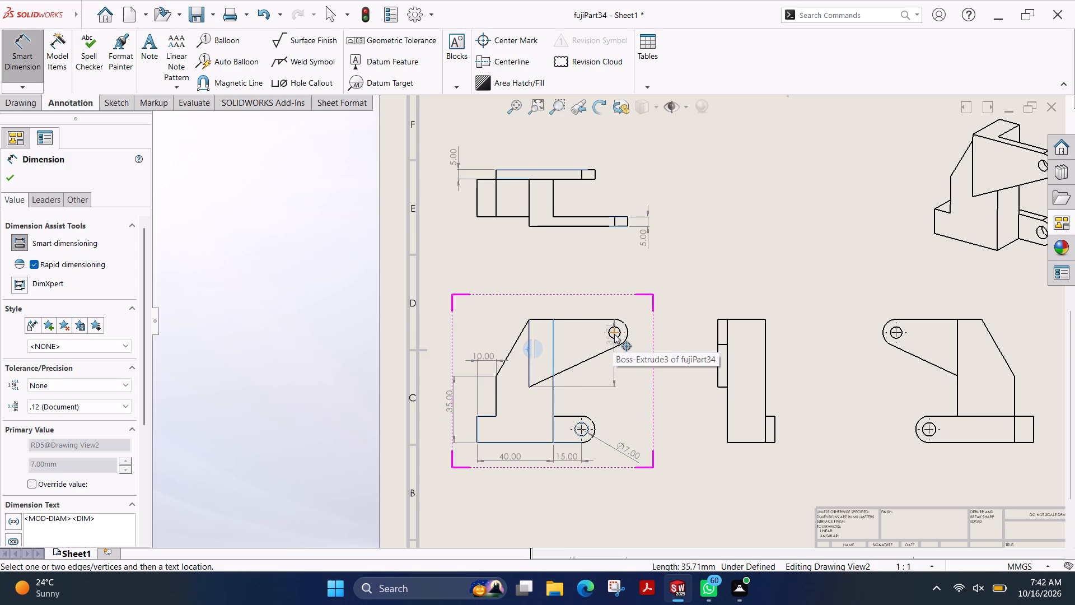
{"action": "left_click", "coordinate": [614, 334]}
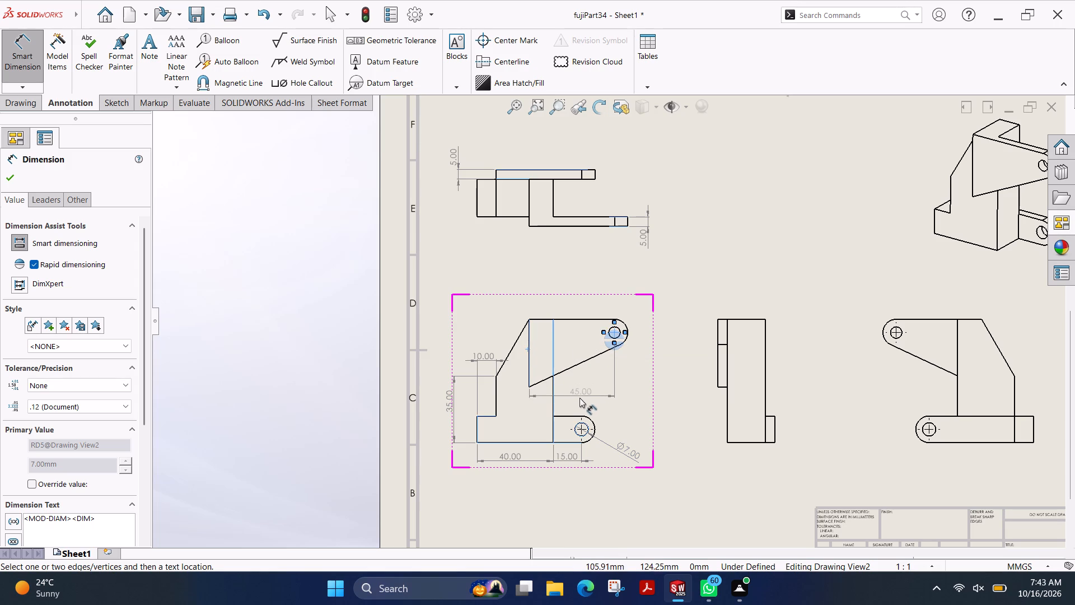
{"action": "left_click", "coordinate": [574, 400]}
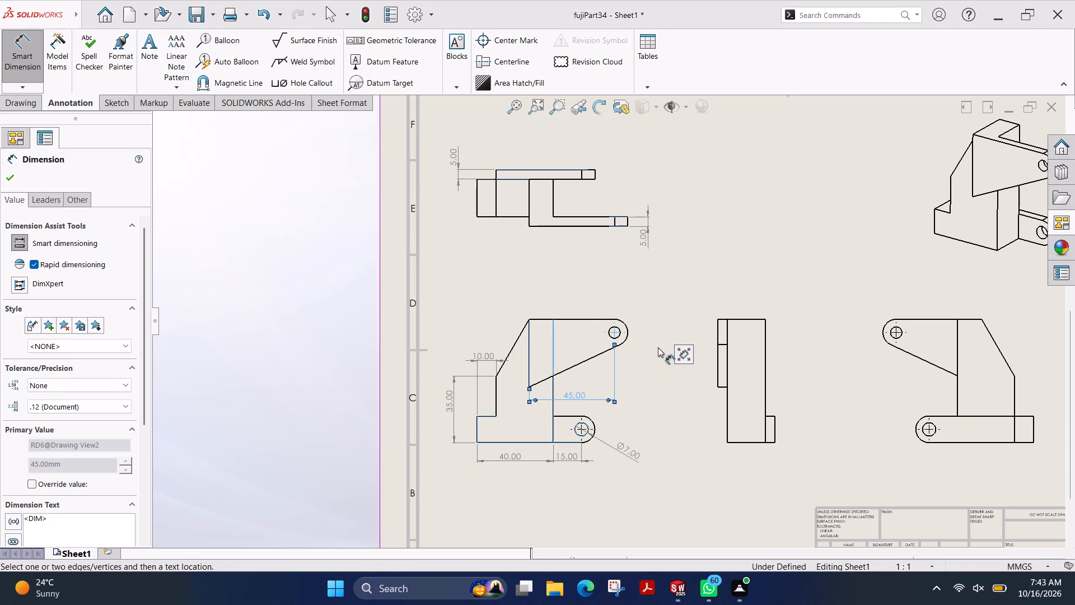
{"action": "left_click", "coordinate": [625, 325]}
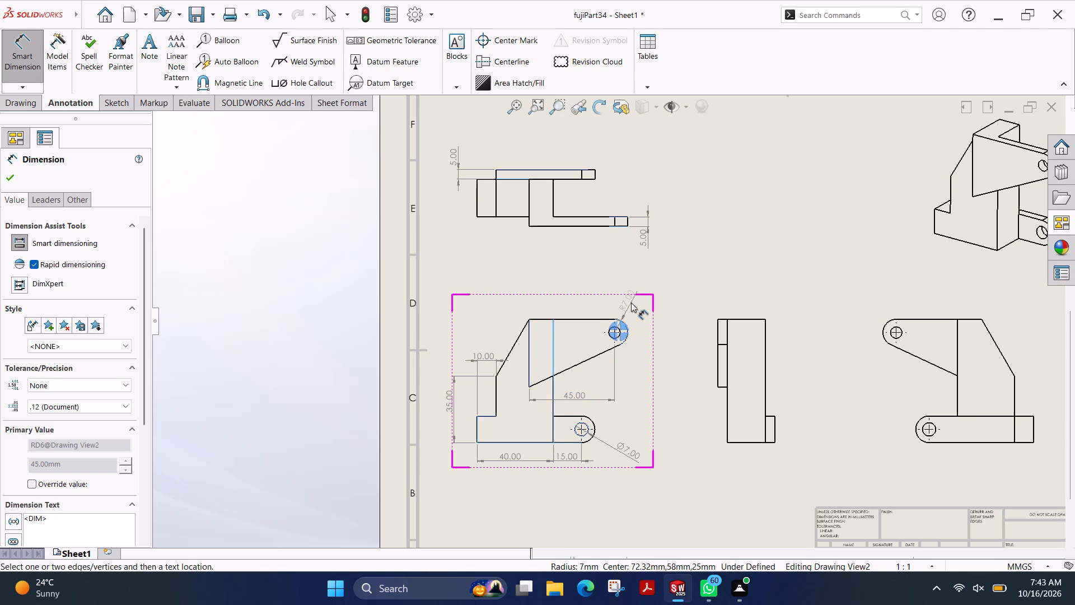
{"action": "left_click", "coordinate": [642, 292]}
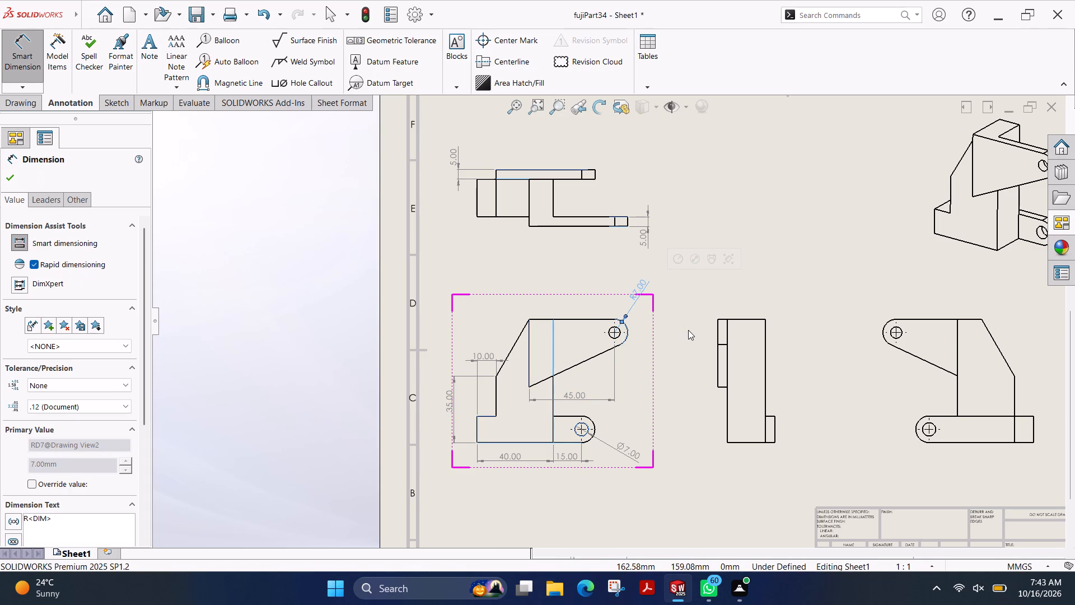
Dimension the main body's depth between its two long vertical edges, placed below the Right view.
{"action": "scroll", "coordinate": [817, 347], "scroll_direction": "down", "scroll_amount": 4}
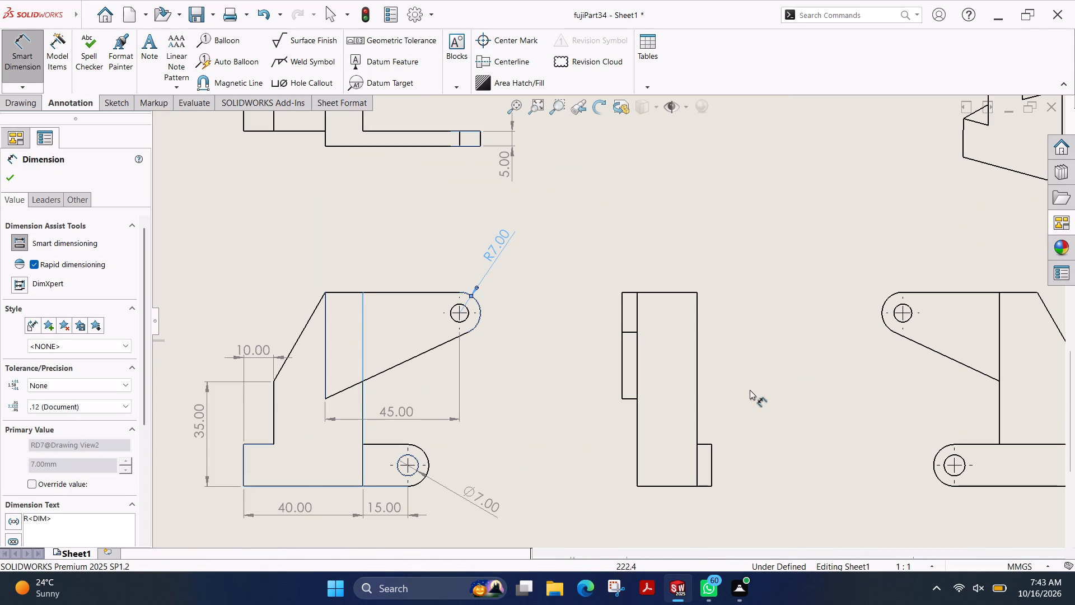
{"action": "scroll", "coordinate": [731, 446], "scroll_direction": "down", "scroll_amount": 1}
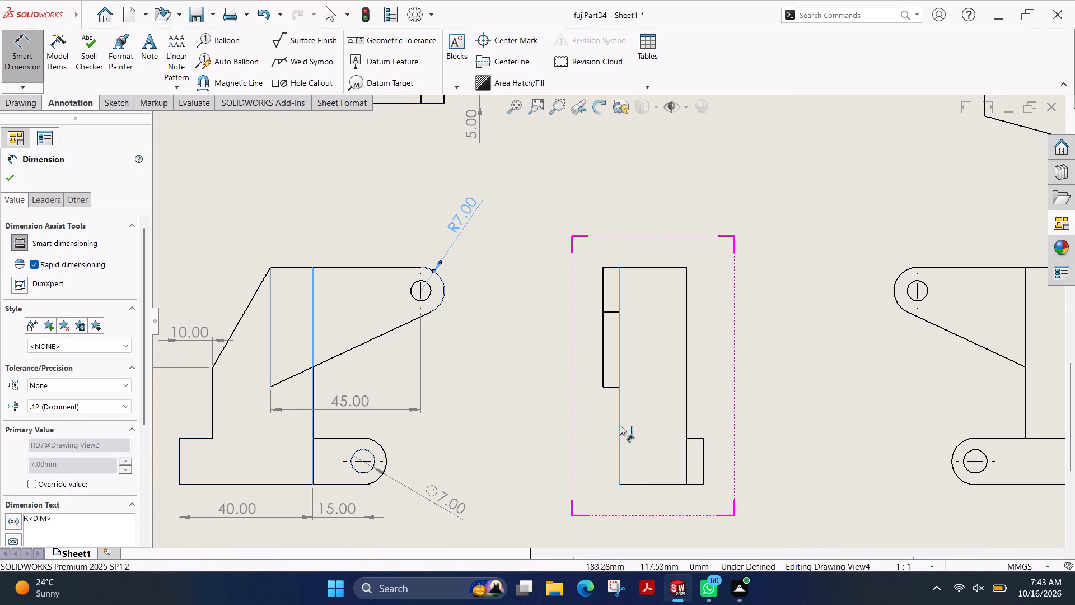
{"action": "left_click", "coordinate": [620, 425]}
{"action": "left_click", "coordinate": [685, 408]}
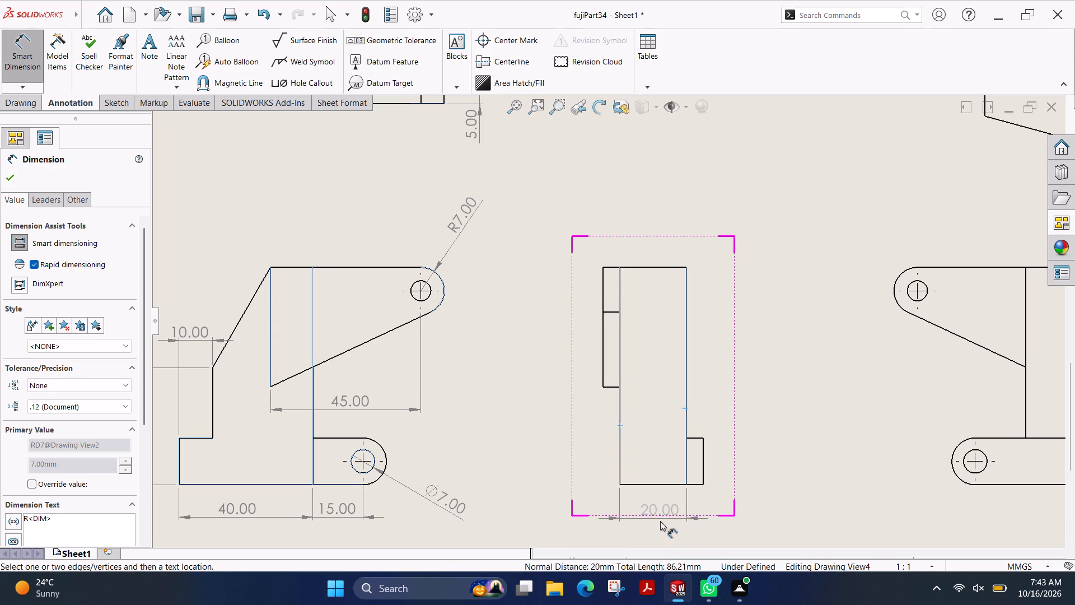
{"action": "scroll", "coordinate": [660, 521], "scroll_direction": "up", "scroll_amount": 1}
{"action": "left_click", "coordinate": [655, 504]}
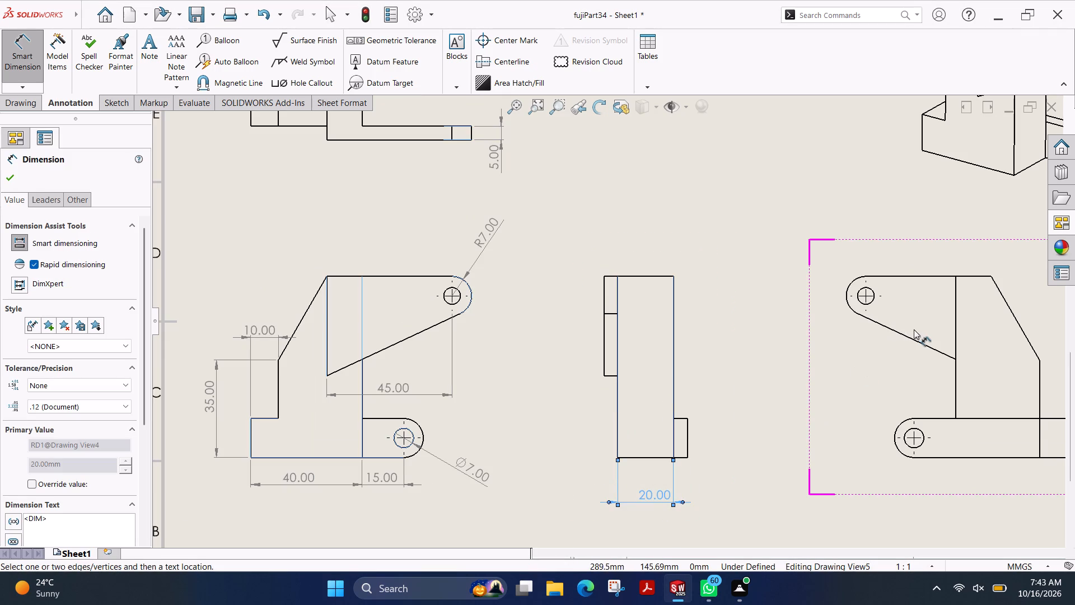
Dimension the lower arm's rounded end radius and the upper arm's hole diameter in the rear view.
{"action": "scroll", "coordinate": [905, 328], "scroll_direction": "down", "scroll_amount": 2}
{"action": "scroll", "coordinate": [900, 328], "scroll_direction": "up", "scroll_amount": 3}
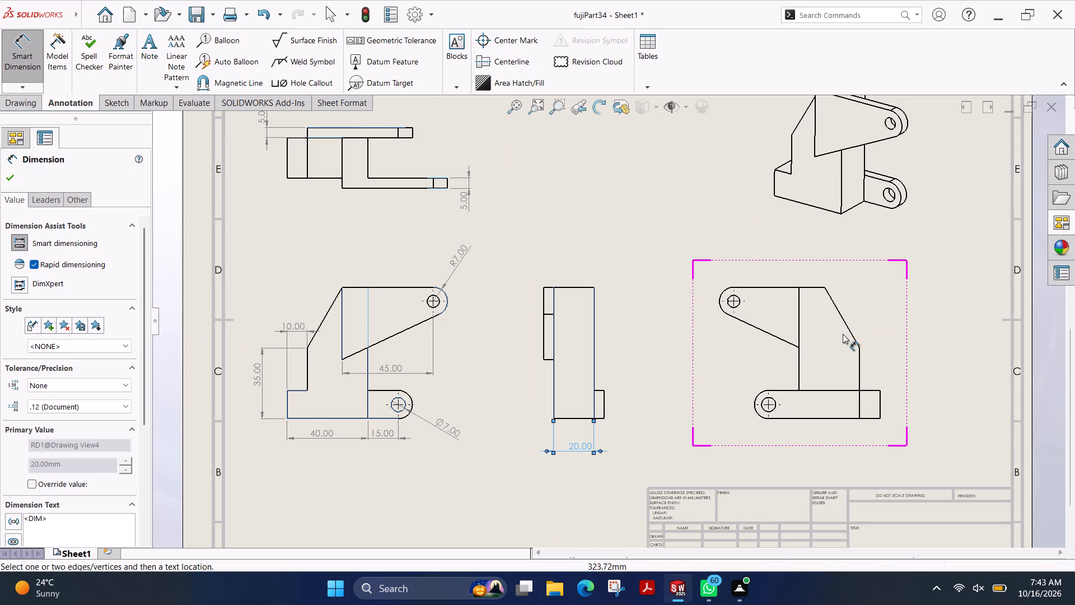
{"action": "scroll", "coordinate": [791, 403], "scroll_direction": "down", "scroll_amount": 2}
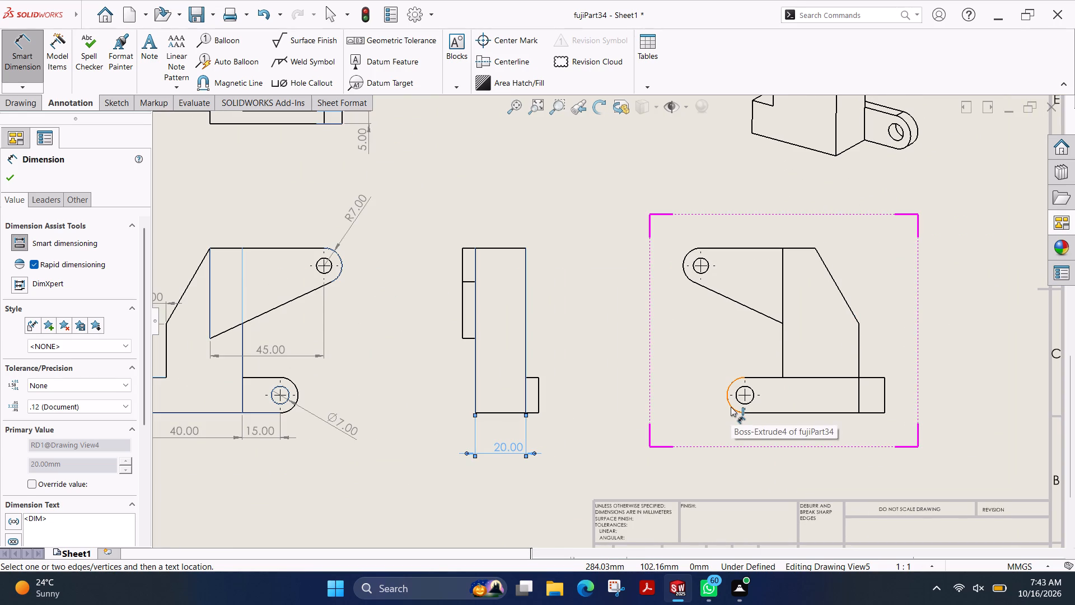
{"action": "left_click", "coordinate": [731, 407]}
{"action": "left_click", "coordinate": [679, 432]}
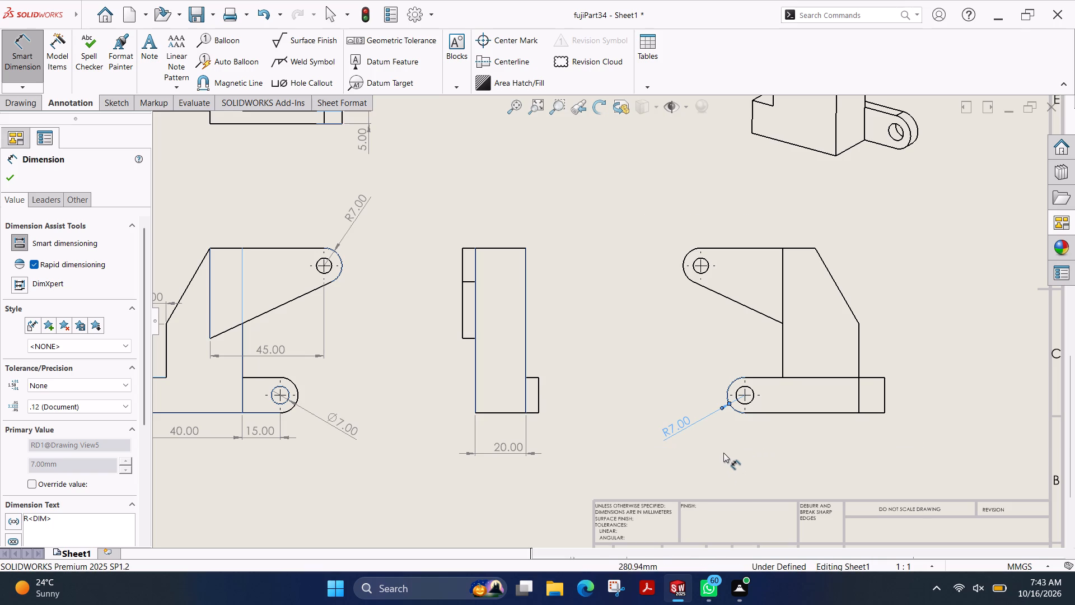
{"action": "left_click", "coordinate": [704, 260]}
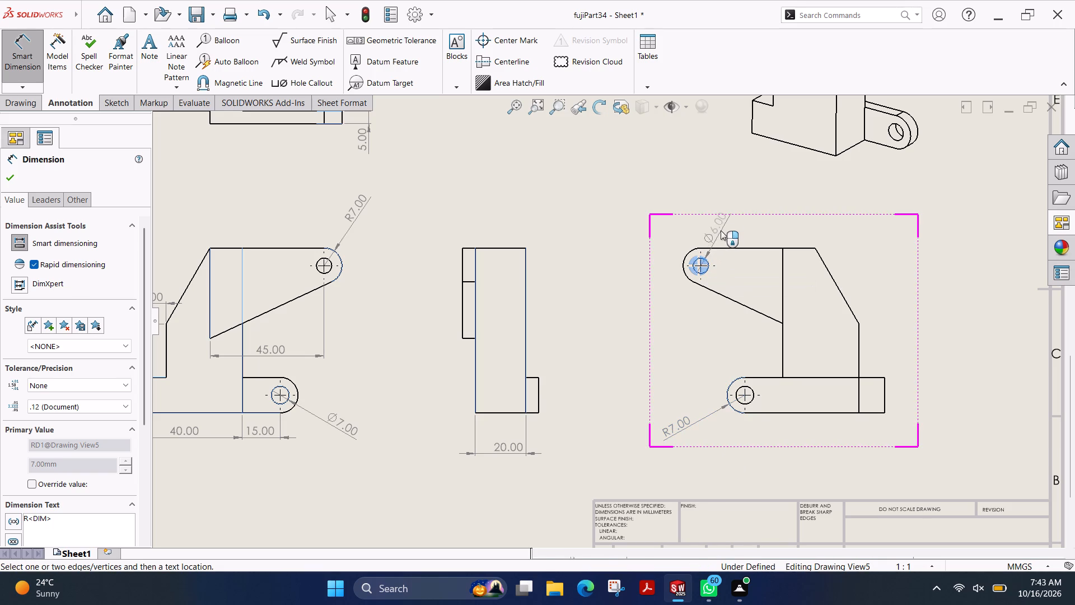
{"action": "left_click", "coordinate": [739, 223]}
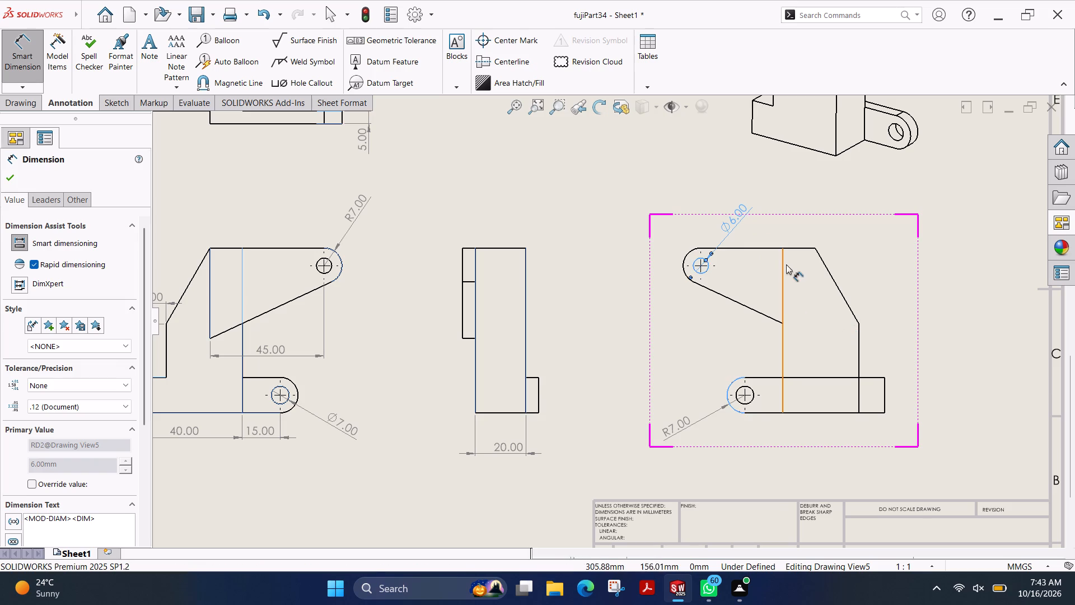
Dimension the bracket's overall height between its top and bottom edges in the rear view, placed beside the sloped side.
{"action": "left_click", "coordinate": [798, 249]}
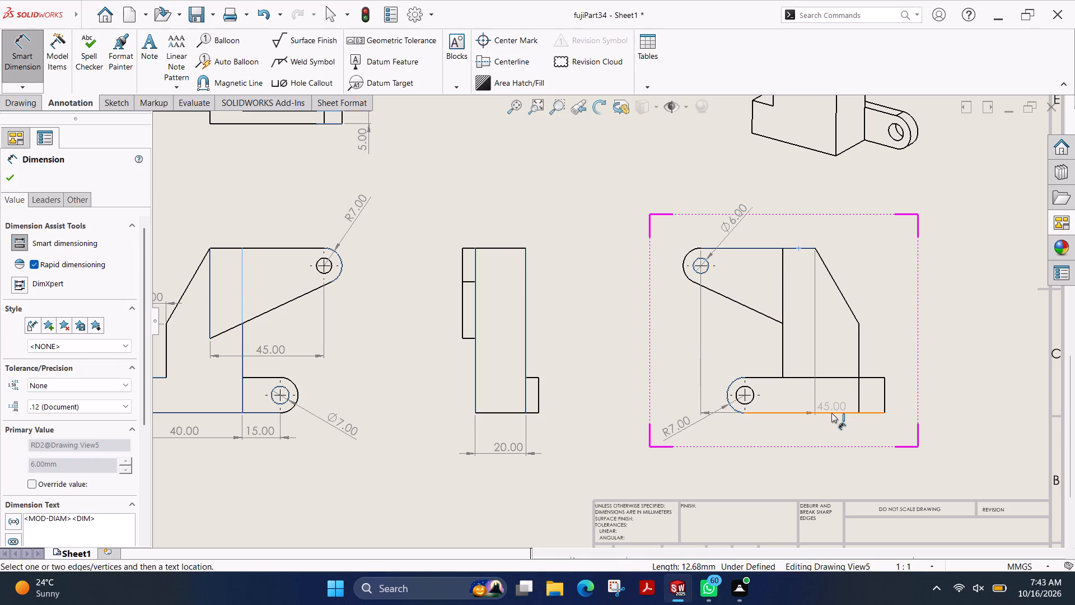
{"action": "left_click", "coordinate": [831, 413]}
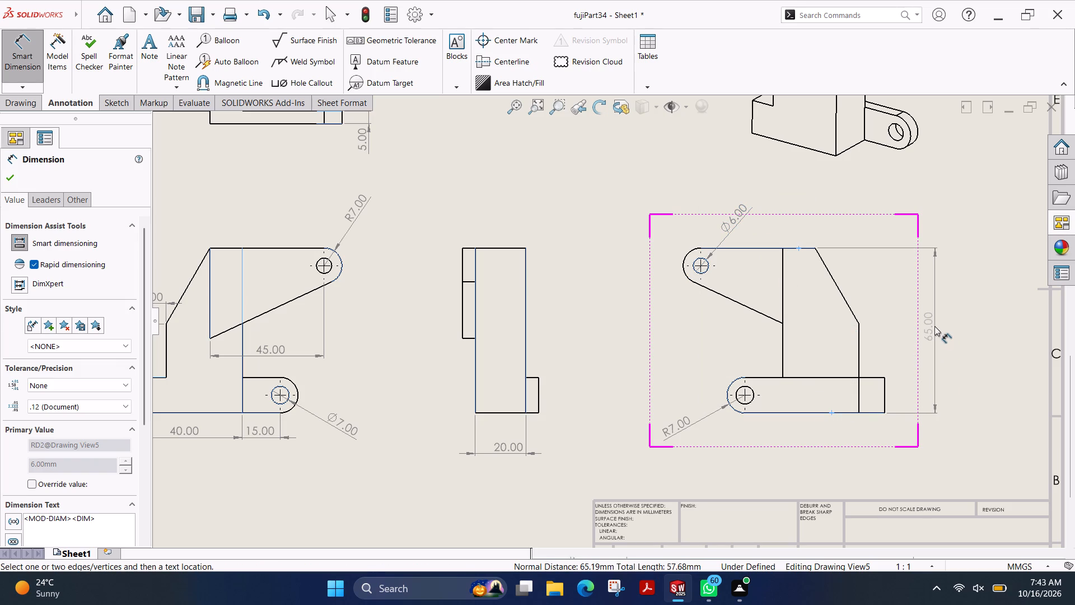
{"action": "left_click", "coordinate": [934, 326]}
{"action": "scroll", "coordinate": [896, 241], "scroll_direction": "up", "scroll_amount": 1}
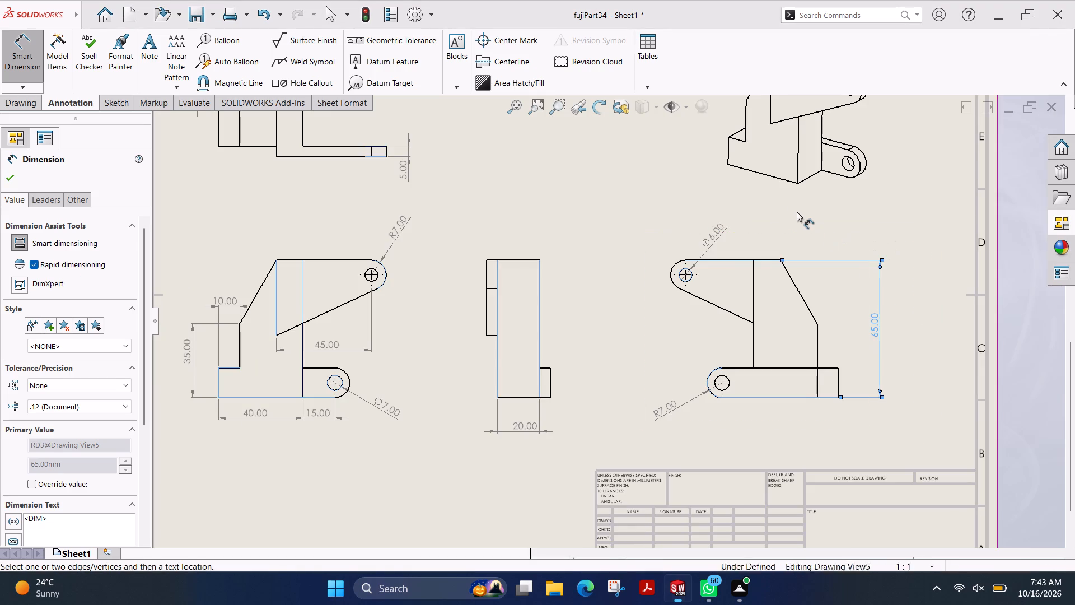
{"action": "scroll", "coordinate": [778, 201], "scroll_direction": "down", "scroll_amount": 2}
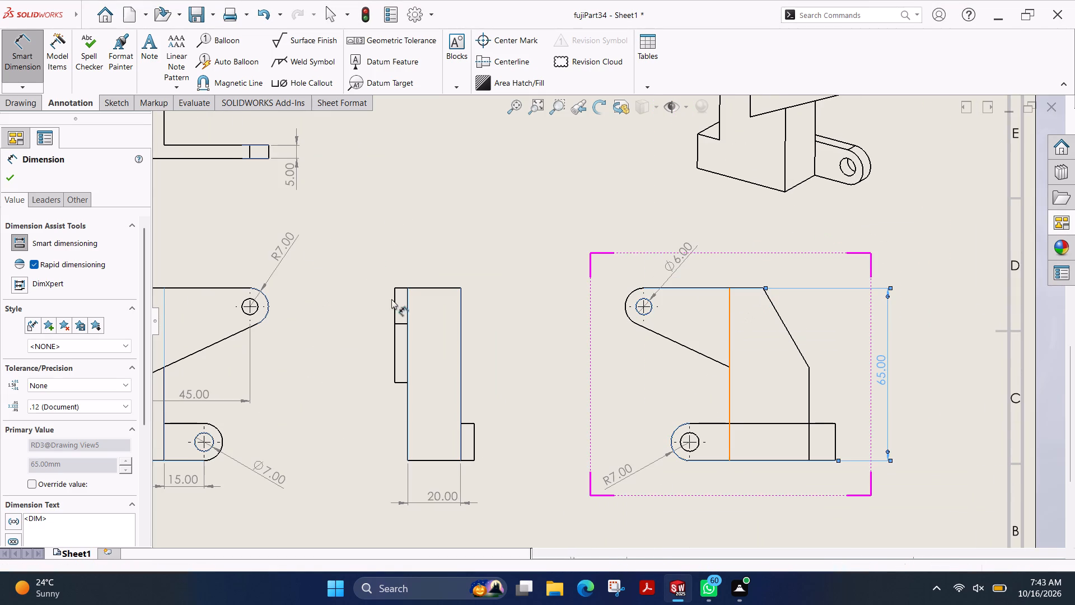
{"action": "left_click", "coordinate": [10, 176]}
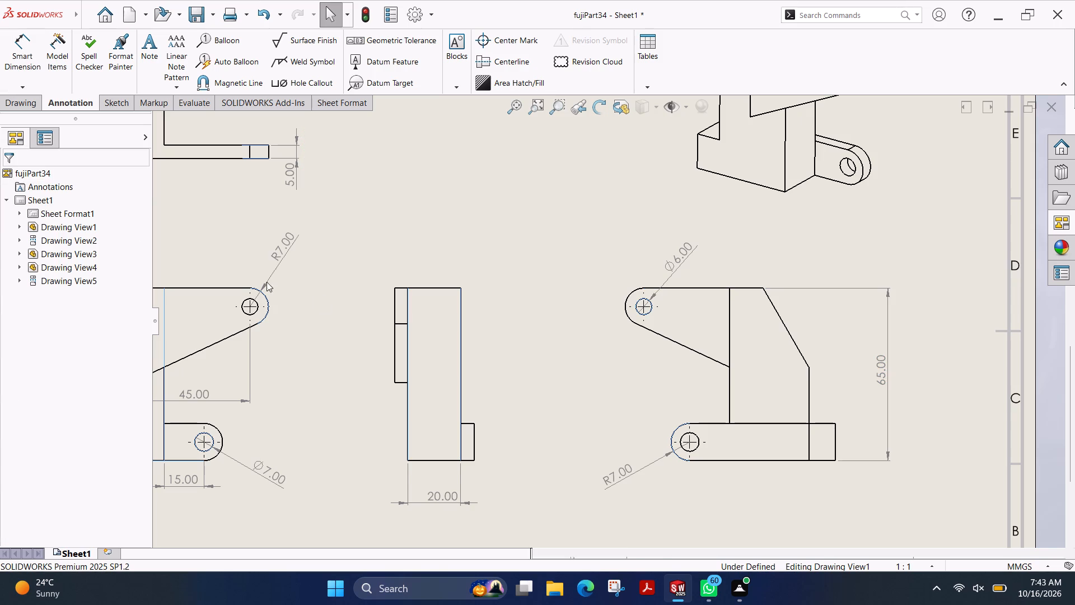
Set the front view's display style to Hidden Lines Removed, independent of its parent view's style.
{"action": "scroll", "coordinate": [515, 351], "scroll_direction": "up", "scroll_amount": 3}
{"action": "scroll", "coordinate": [492, 329], "scroll_direction": "down", "scroll_amount": 1}
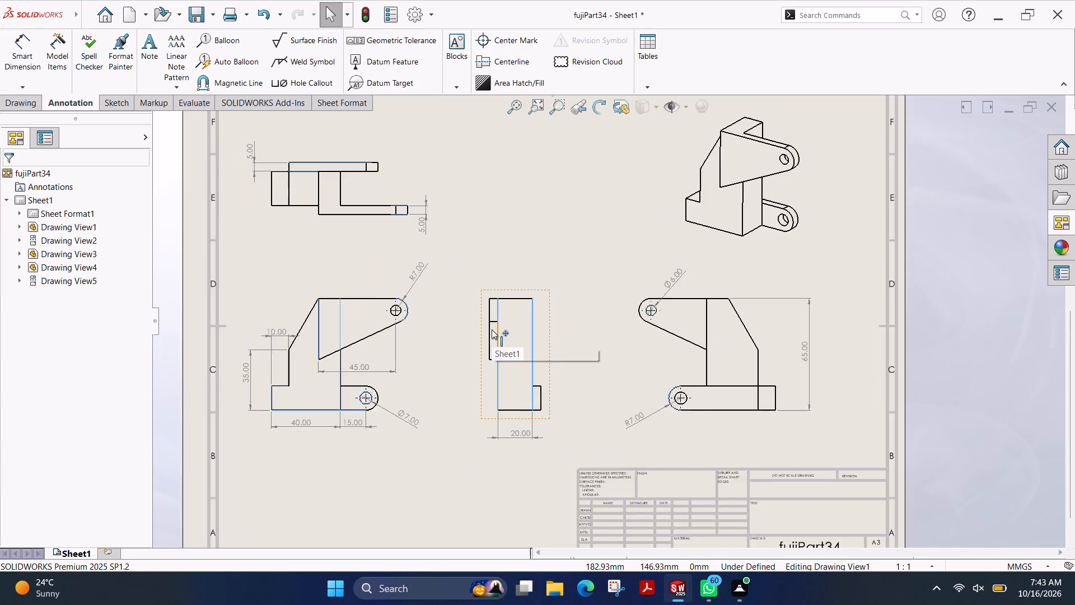
{"action": "scroll", "coordinate": [492, 329], "scroll_direction": "down", "scroll_amount": 1}
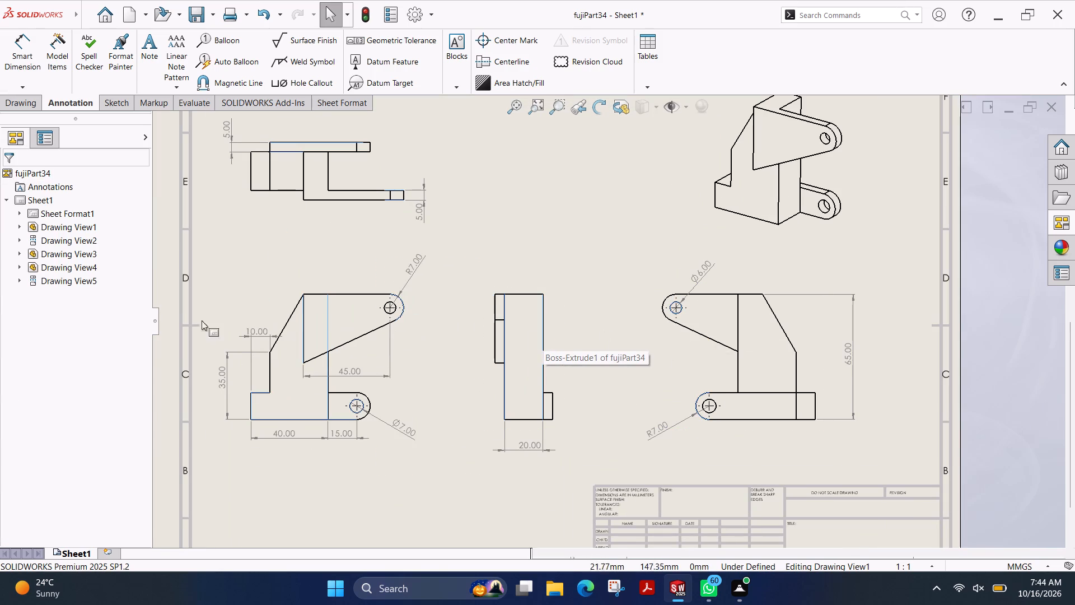
{"action": "right_click", "coordinate": [411, 377]}
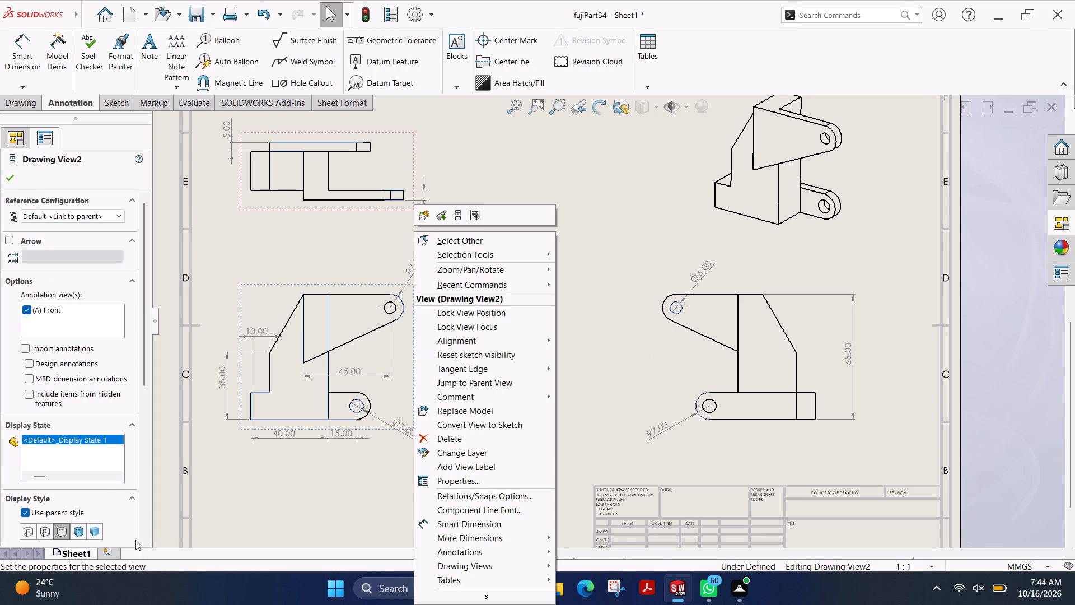
{"action": "left_click", "coordinate": [76, 532]}
{"action": "left_click", "coordinate": [77, 532]}
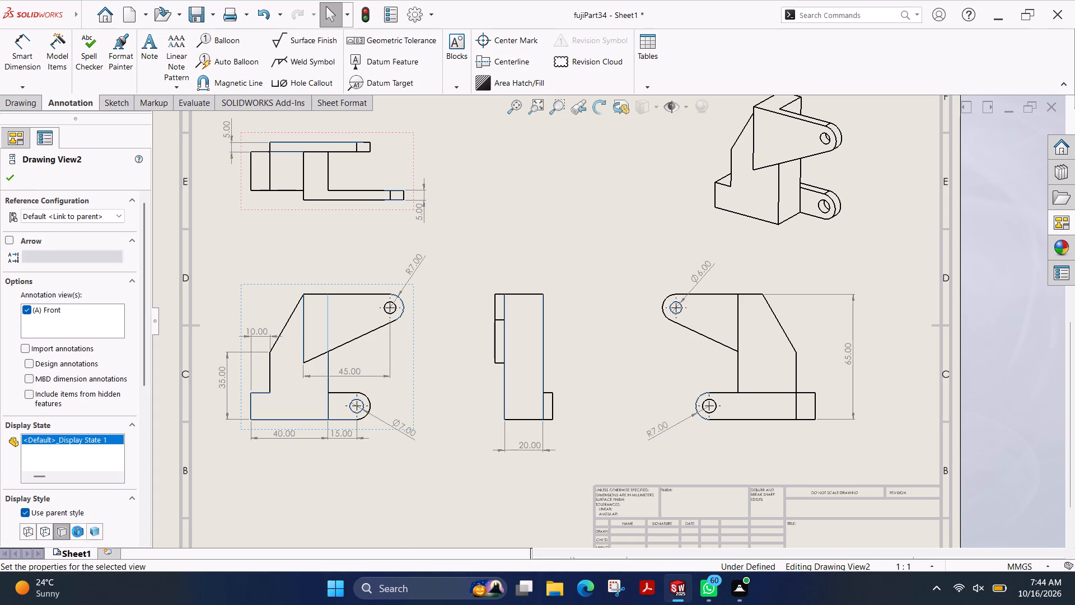
{"action": "left_click", "coordinate": [64, 534]}
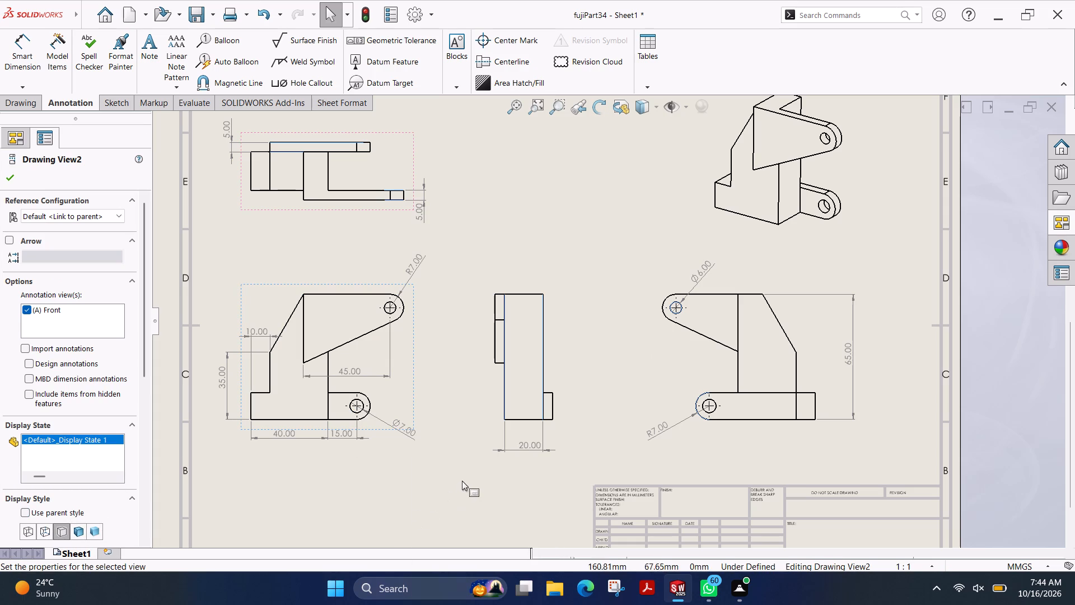
{"action": "left_click", "coordinate": [11, 176]}
{"action": "key", "text": "Escape"}
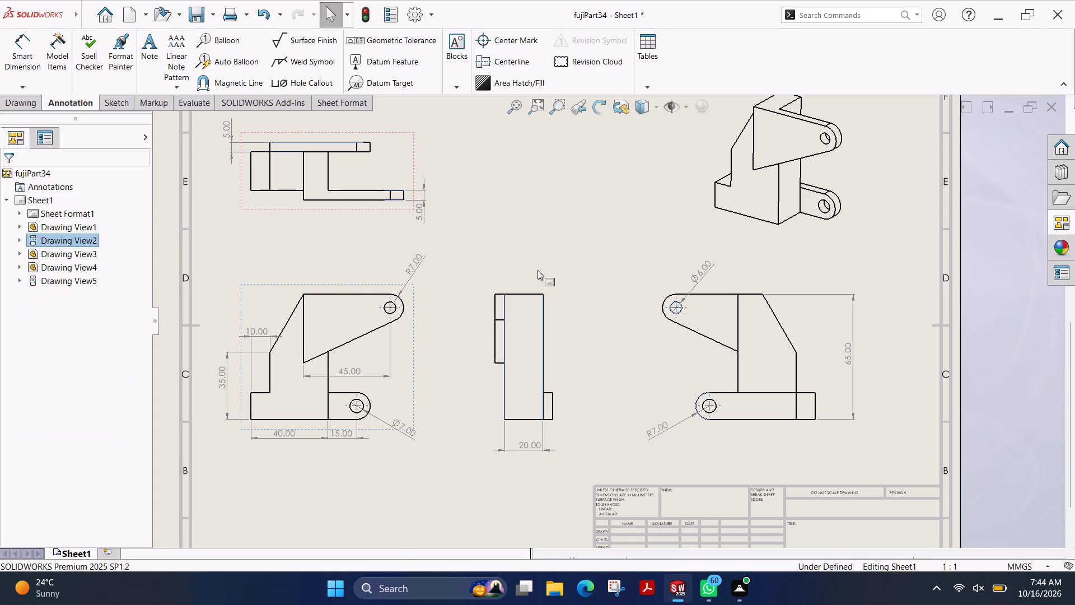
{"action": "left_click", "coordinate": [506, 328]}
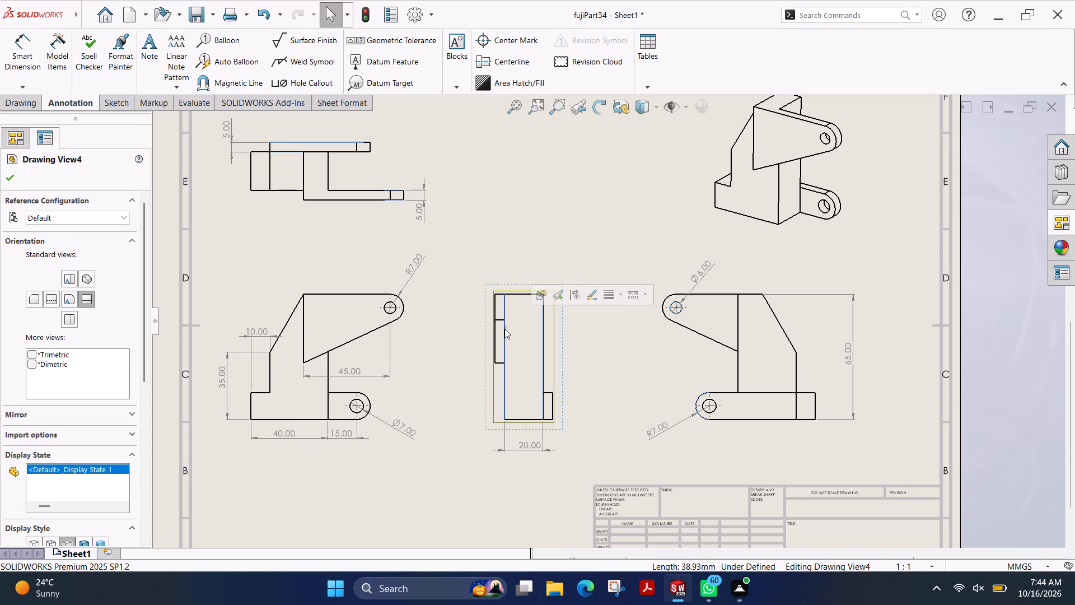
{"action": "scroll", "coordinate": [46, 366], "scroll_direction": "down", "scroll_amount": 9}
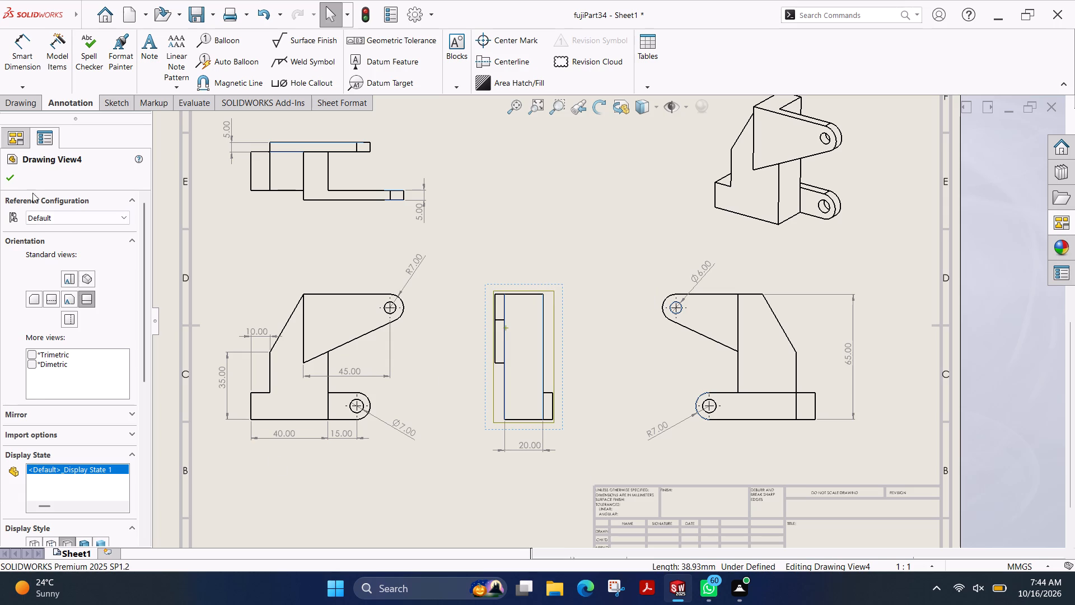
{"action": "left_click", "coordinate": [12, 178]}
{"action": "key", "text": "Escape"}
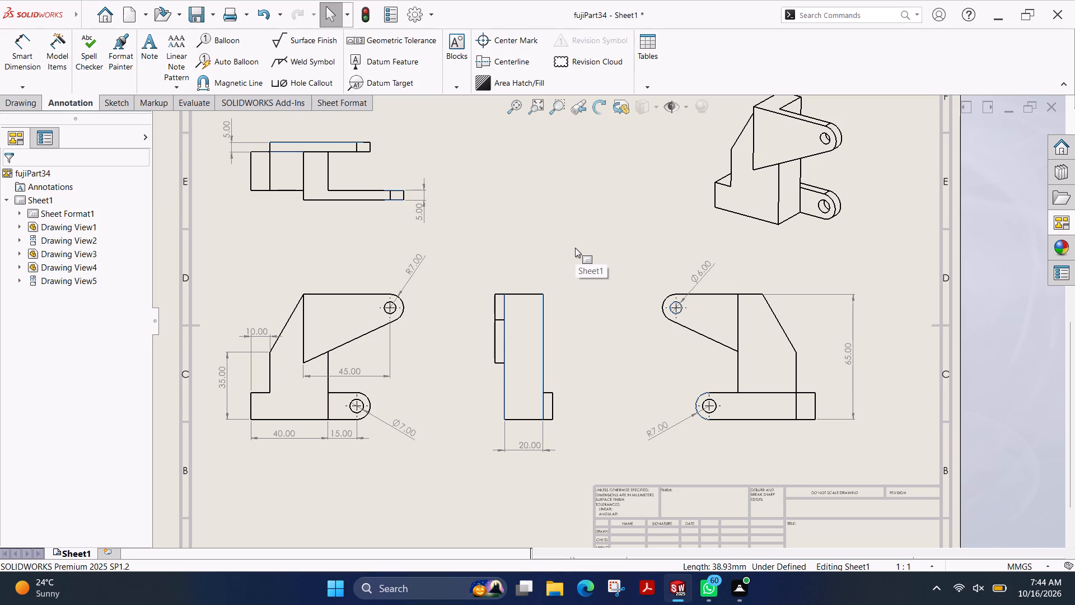
Add a centerline through the upper arm in the Right view, between its top edge and the short horizontal edge below.
{"action": "left_click", "coordinate": [508, 60]}
{"action": "scroll", "coordinate": [350, 225], "scroll_direction": "up", "scroll_amount": 2}
{"action": "scroll", "coordinate": [442, 179], "scroll_direction": "down", "scroll_amount": 3}
{"action": "scroll", "coordinate": [468, 287], "scroll_direction": "down", "scroll_amount": 3}
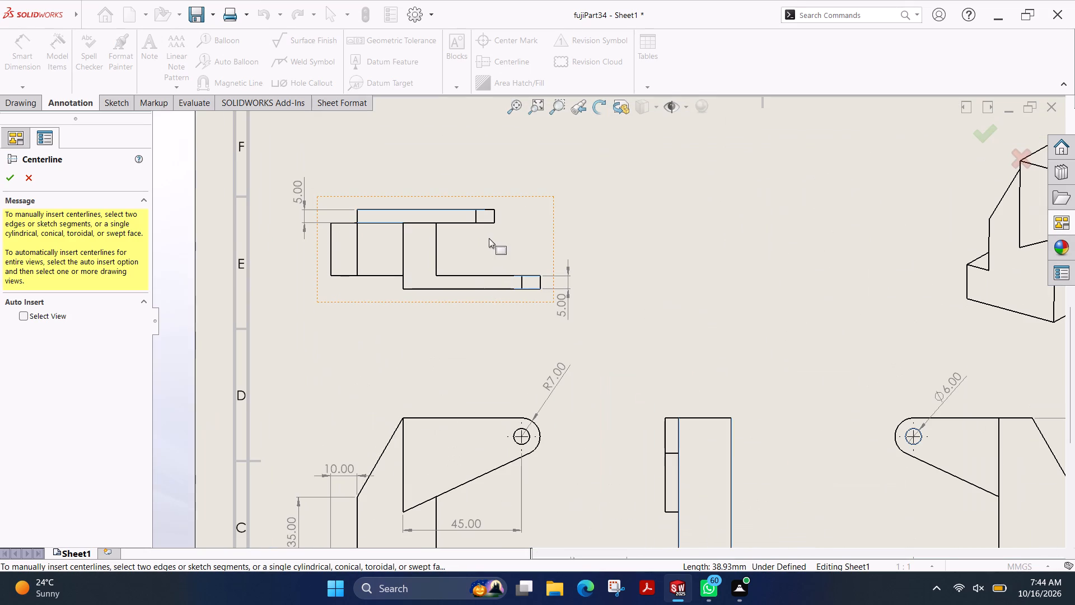
{"action": "scroll", "coordinate": [485, 238], "scroll_direction": "down", "scroll_amount": 4}
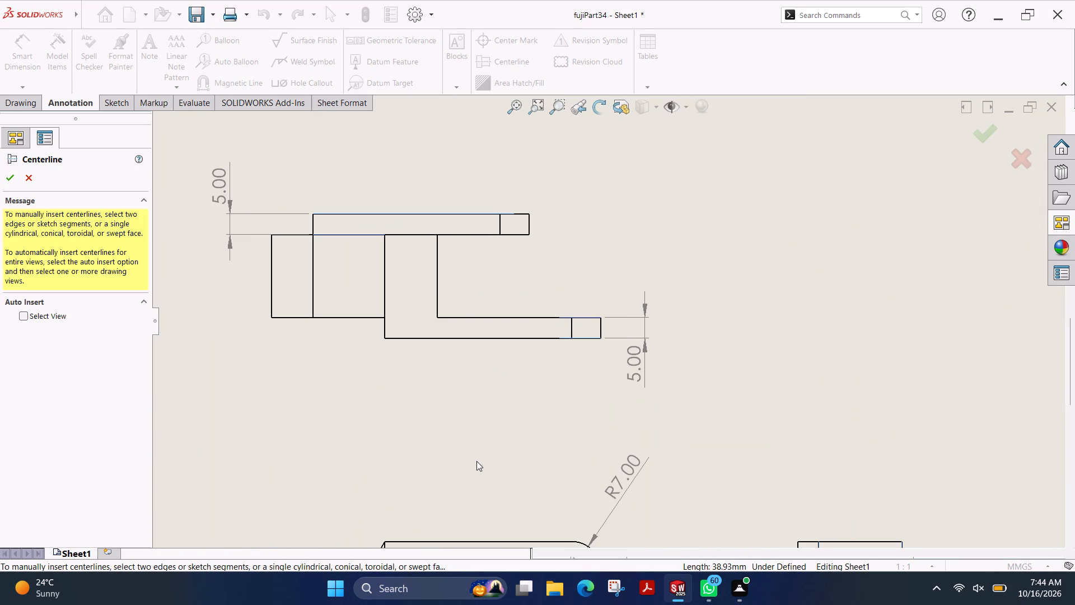
{"action": "scroll", "coordinate": [760, 468], "scroll_direction": "up", "scroll_amount": 5}
{"action": "scroll", "coordinate": [705, 418], "scroll_direction": "down", "scroll_amount": 9}
{"action": "left_click", "coordinate": [601, 311]}
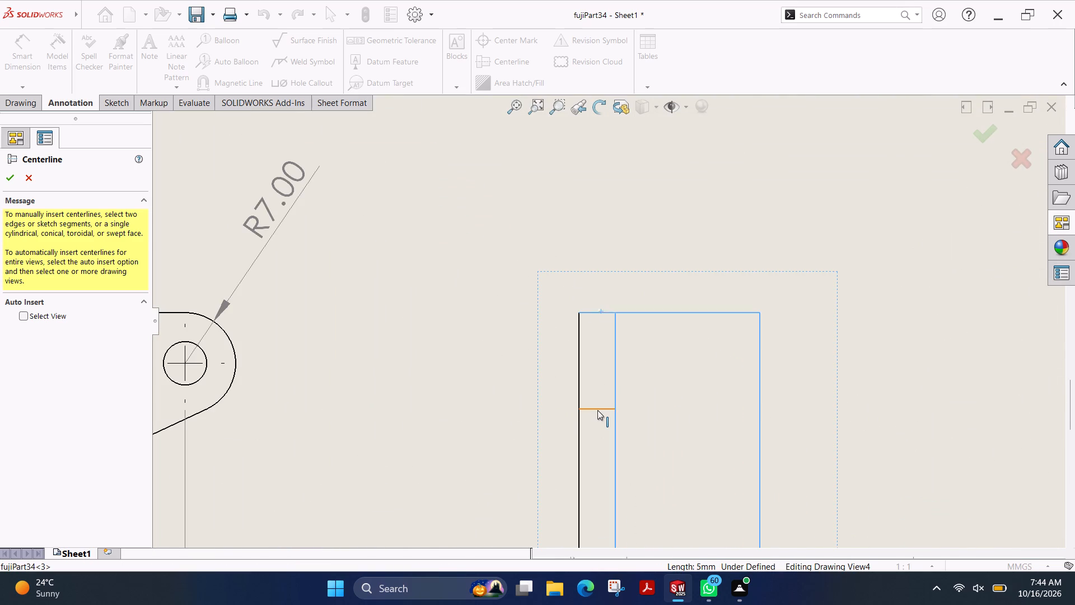
{"action": "left_click", "coordinate": [597, 410]}
{"action": "scroll", "coordinate": [642, 433], "scroll_direction": "up", "scroll_amount": 4}
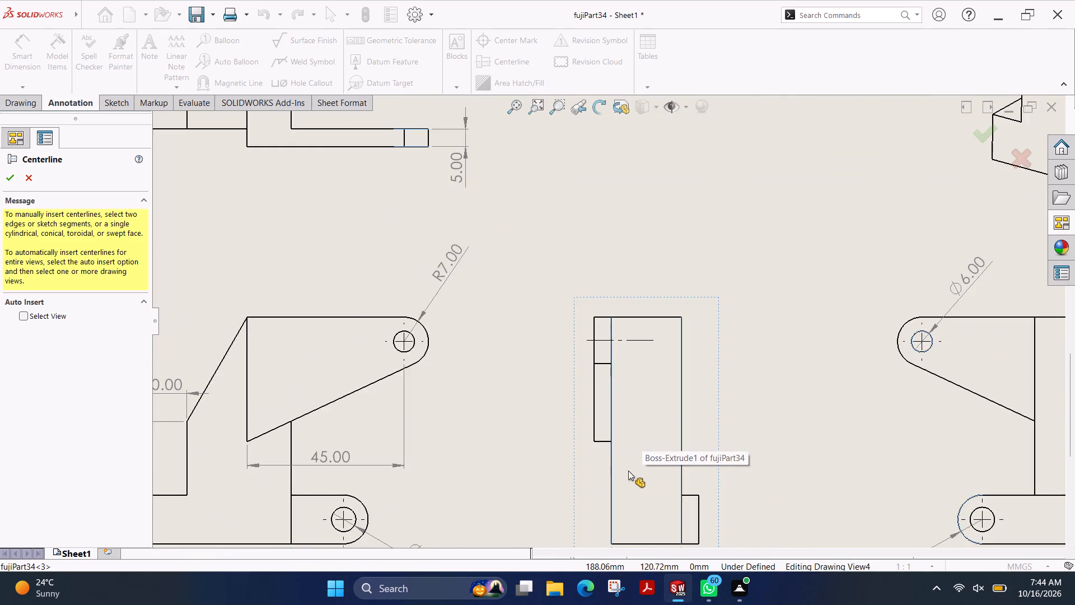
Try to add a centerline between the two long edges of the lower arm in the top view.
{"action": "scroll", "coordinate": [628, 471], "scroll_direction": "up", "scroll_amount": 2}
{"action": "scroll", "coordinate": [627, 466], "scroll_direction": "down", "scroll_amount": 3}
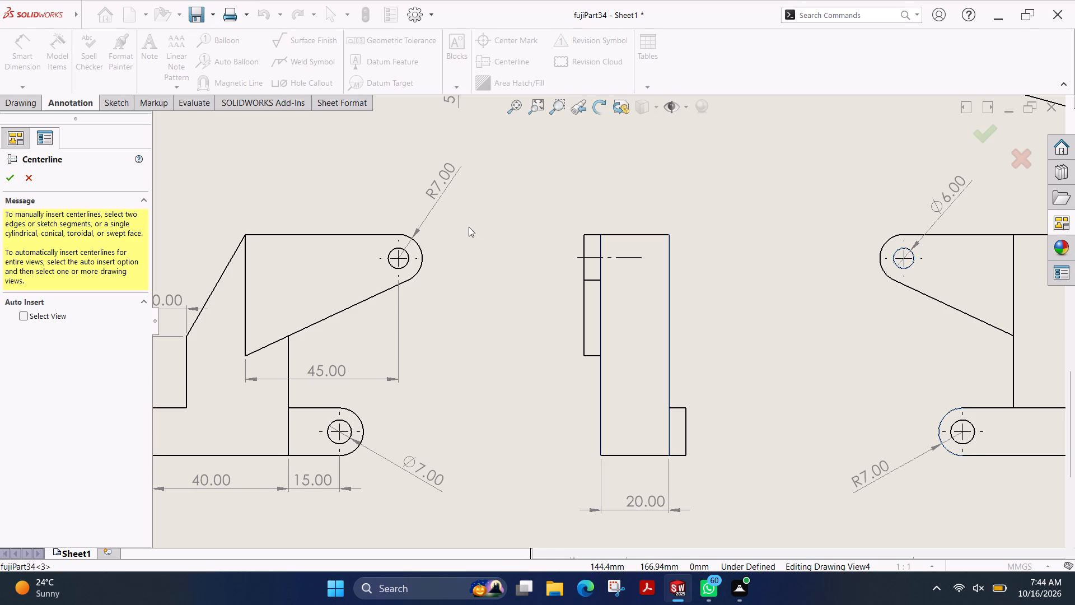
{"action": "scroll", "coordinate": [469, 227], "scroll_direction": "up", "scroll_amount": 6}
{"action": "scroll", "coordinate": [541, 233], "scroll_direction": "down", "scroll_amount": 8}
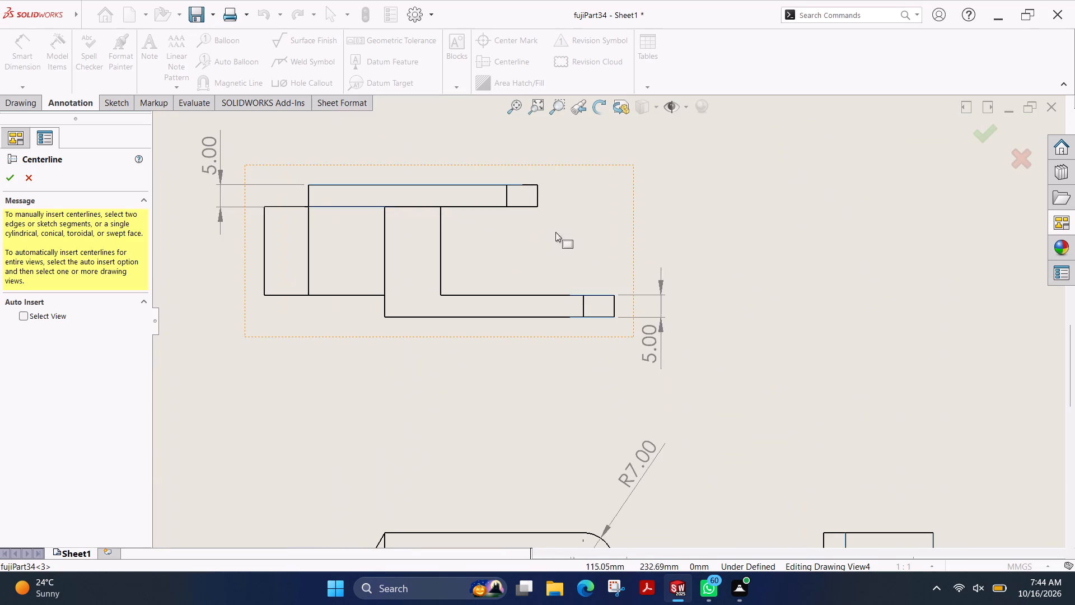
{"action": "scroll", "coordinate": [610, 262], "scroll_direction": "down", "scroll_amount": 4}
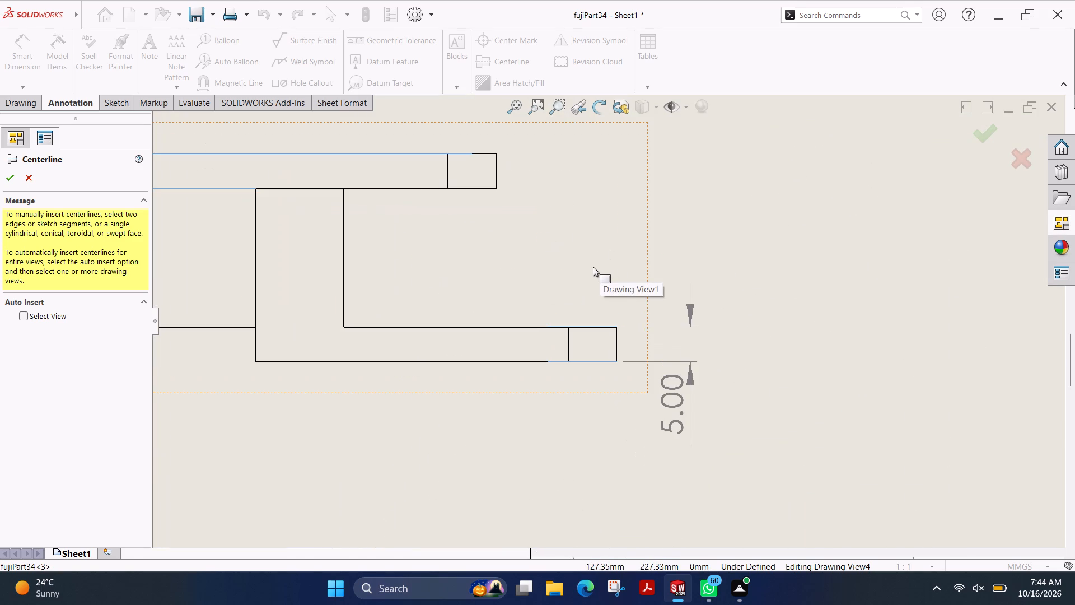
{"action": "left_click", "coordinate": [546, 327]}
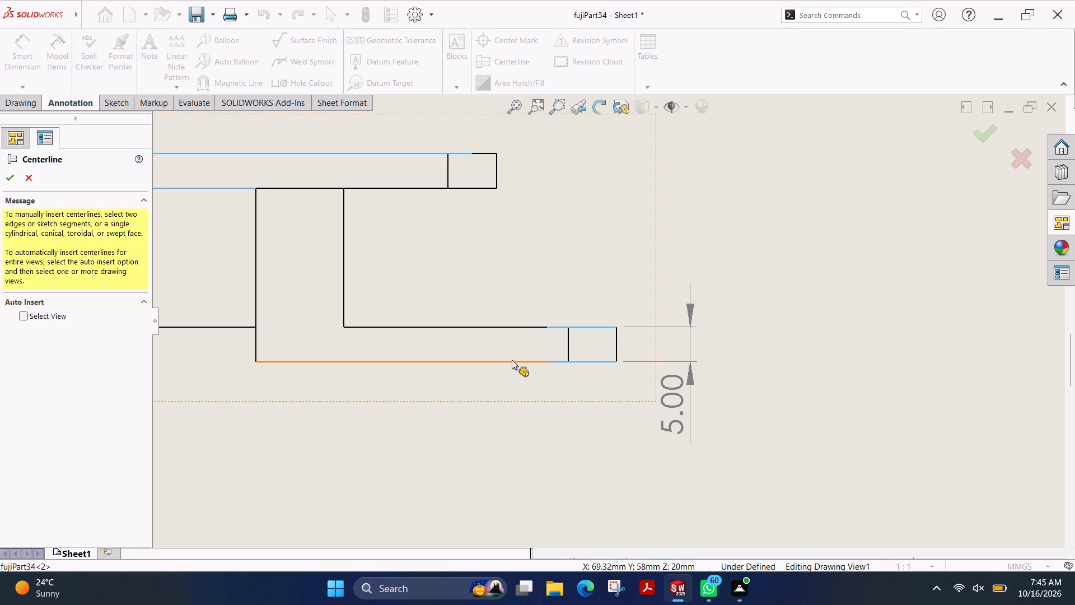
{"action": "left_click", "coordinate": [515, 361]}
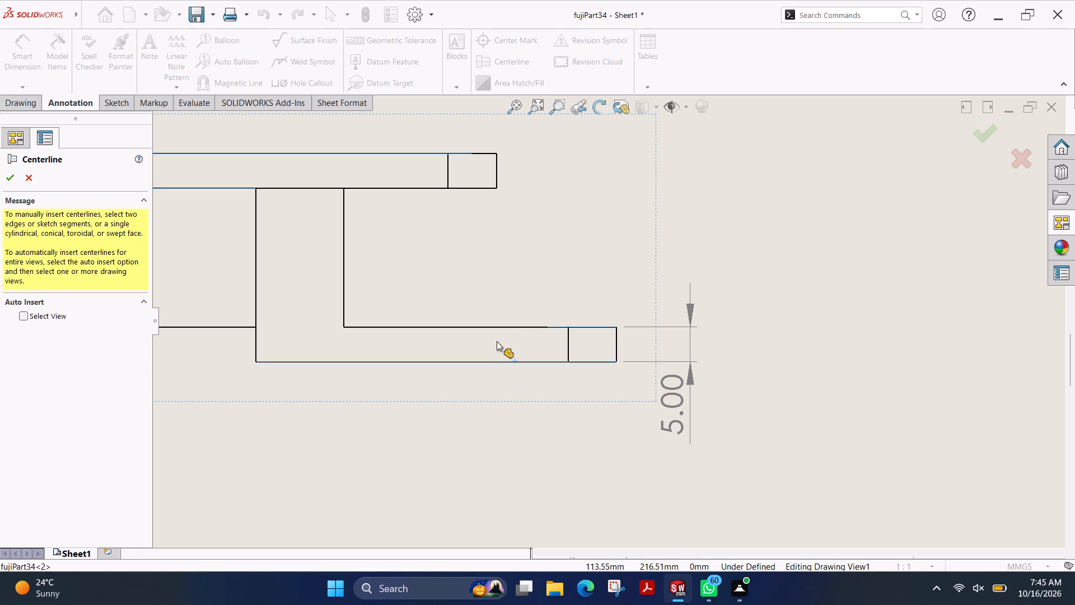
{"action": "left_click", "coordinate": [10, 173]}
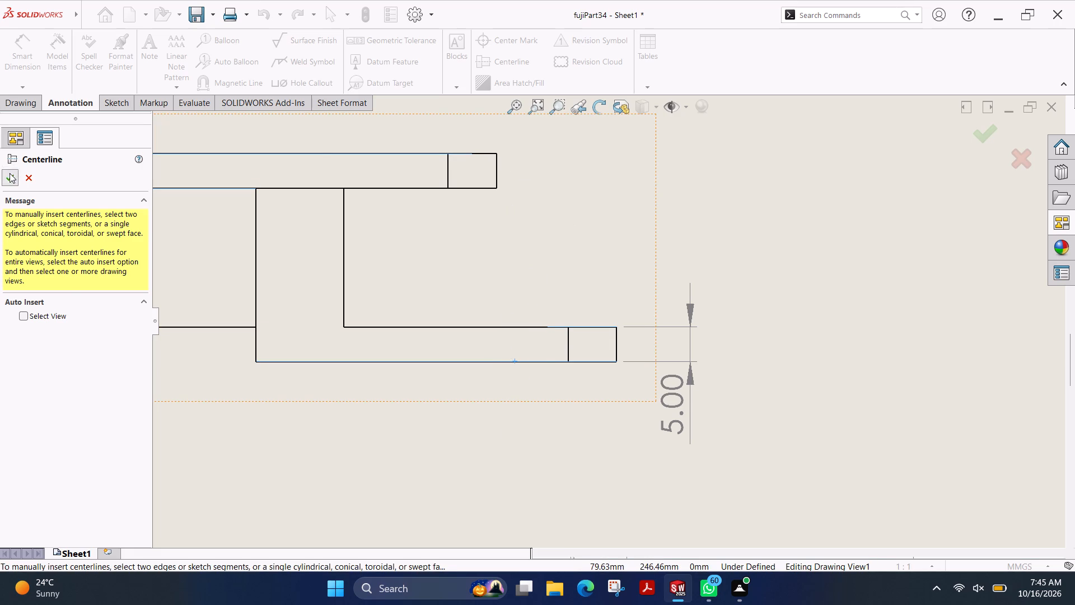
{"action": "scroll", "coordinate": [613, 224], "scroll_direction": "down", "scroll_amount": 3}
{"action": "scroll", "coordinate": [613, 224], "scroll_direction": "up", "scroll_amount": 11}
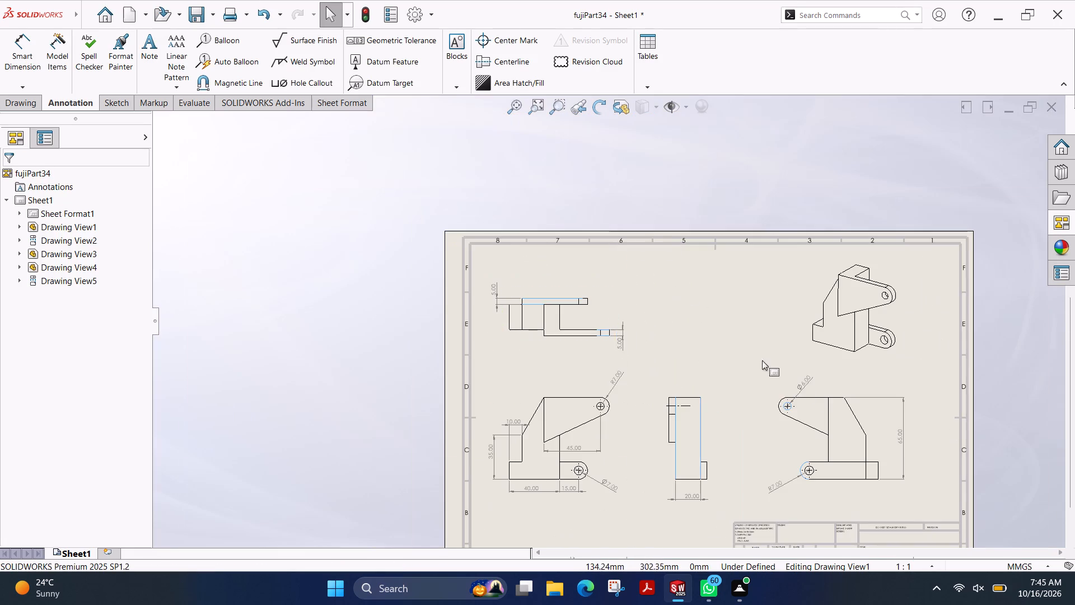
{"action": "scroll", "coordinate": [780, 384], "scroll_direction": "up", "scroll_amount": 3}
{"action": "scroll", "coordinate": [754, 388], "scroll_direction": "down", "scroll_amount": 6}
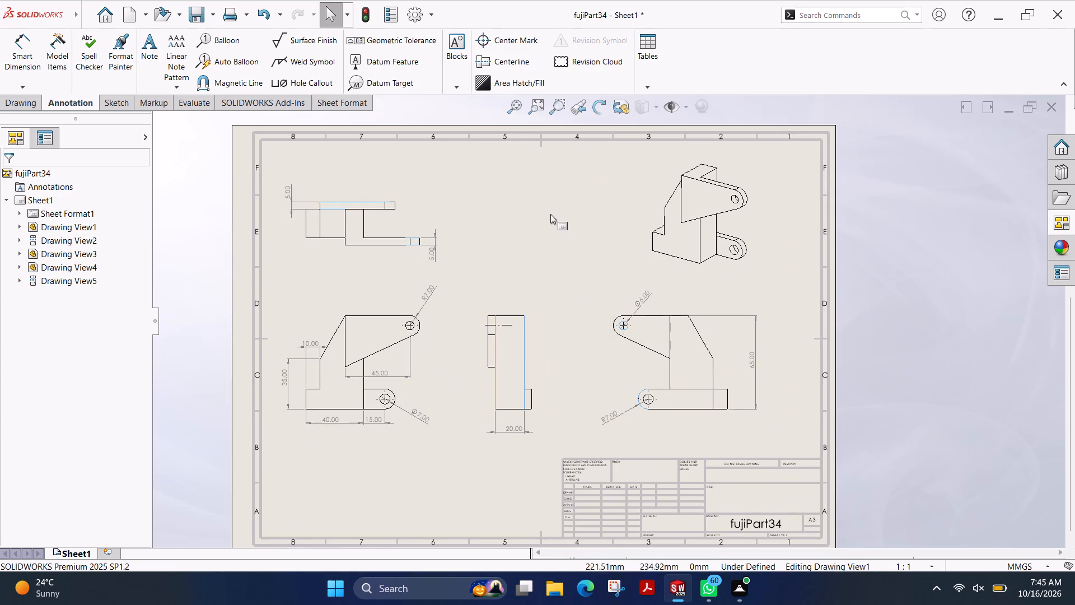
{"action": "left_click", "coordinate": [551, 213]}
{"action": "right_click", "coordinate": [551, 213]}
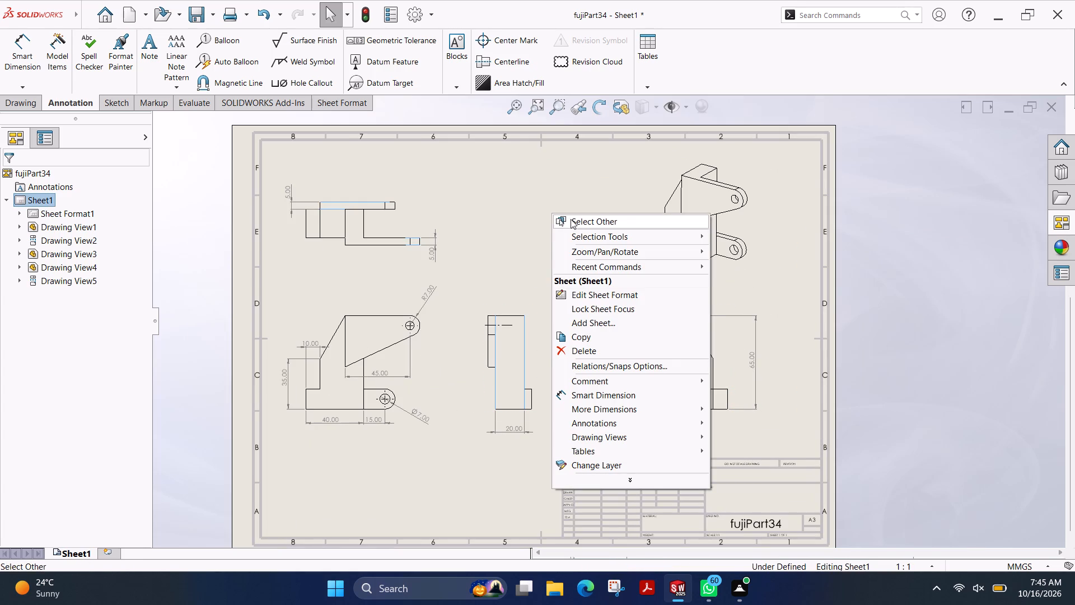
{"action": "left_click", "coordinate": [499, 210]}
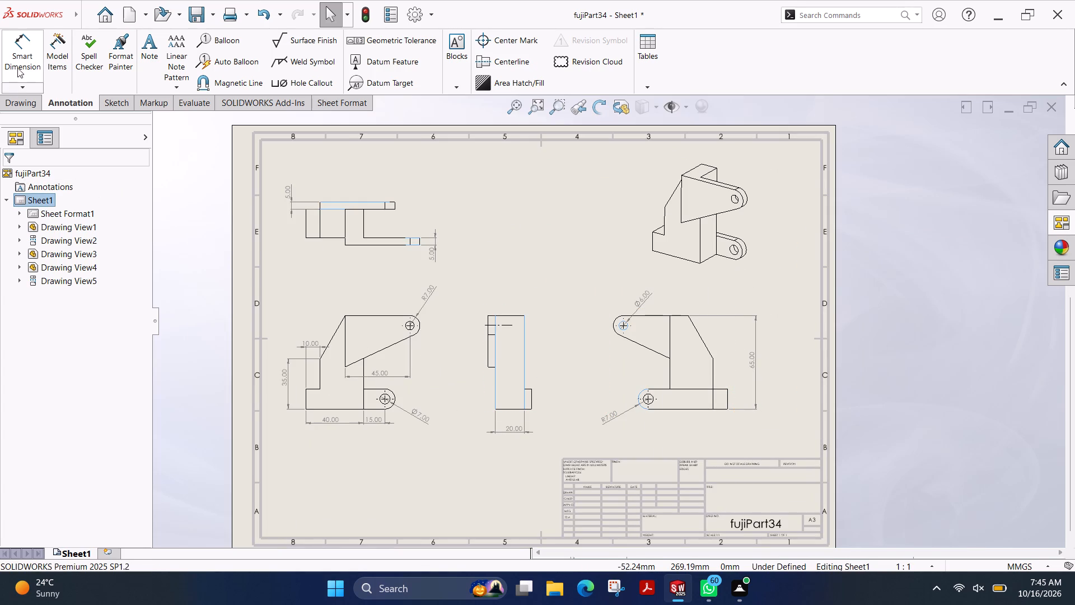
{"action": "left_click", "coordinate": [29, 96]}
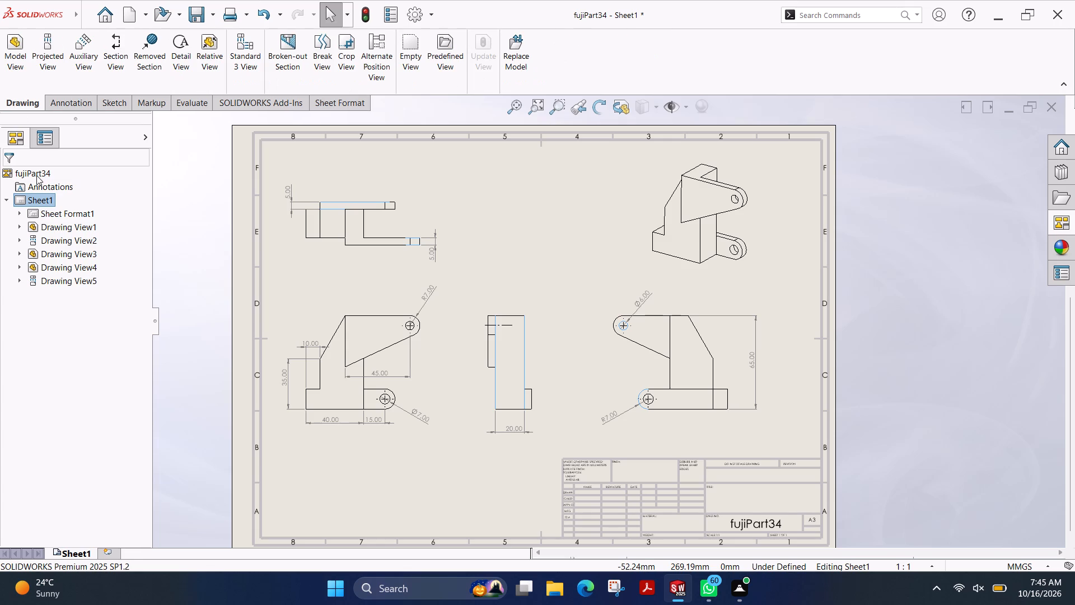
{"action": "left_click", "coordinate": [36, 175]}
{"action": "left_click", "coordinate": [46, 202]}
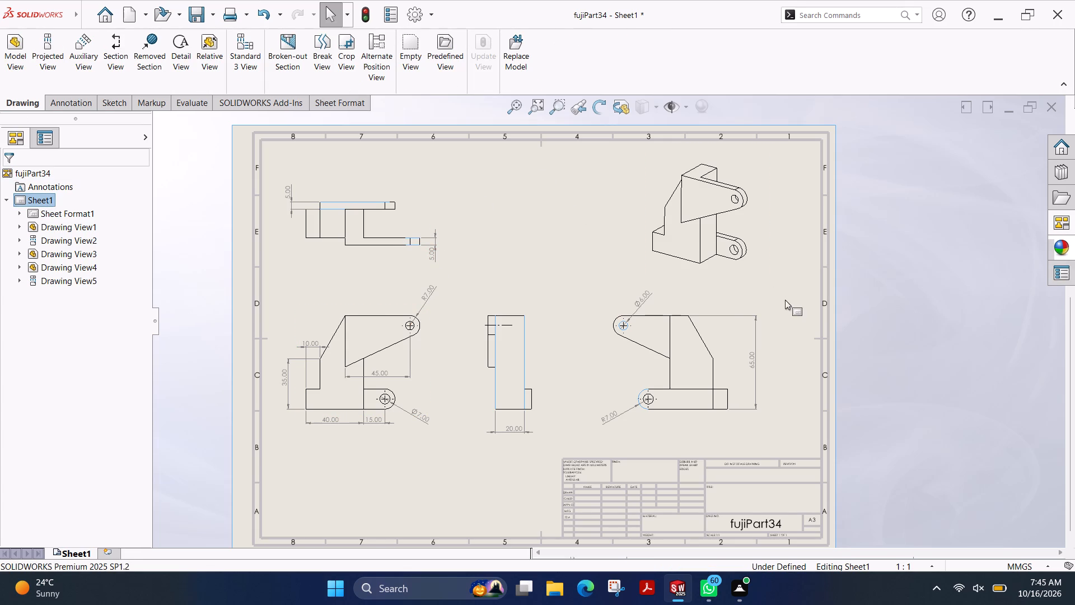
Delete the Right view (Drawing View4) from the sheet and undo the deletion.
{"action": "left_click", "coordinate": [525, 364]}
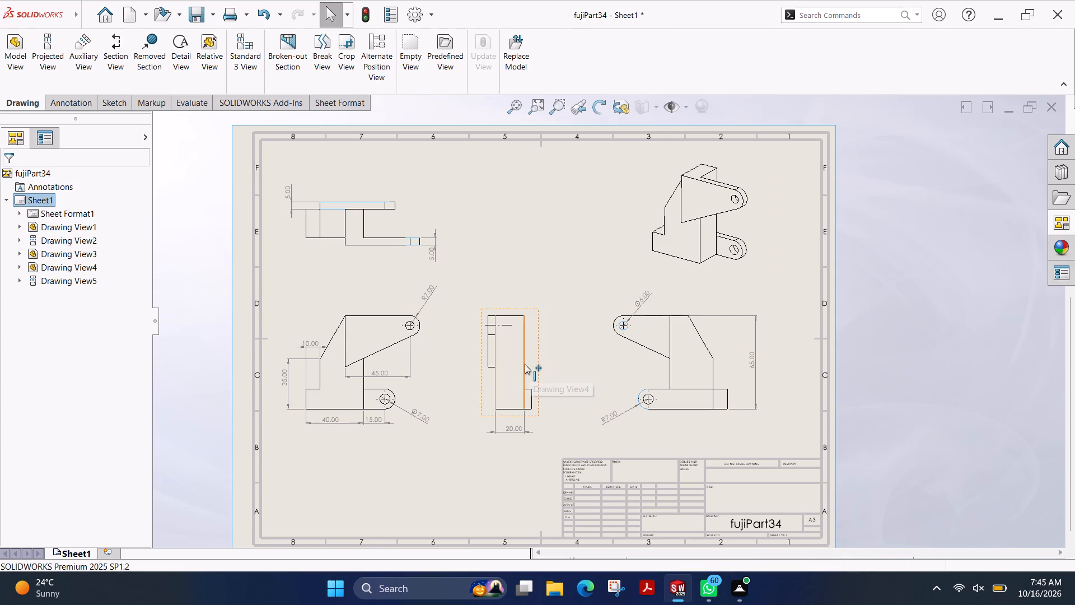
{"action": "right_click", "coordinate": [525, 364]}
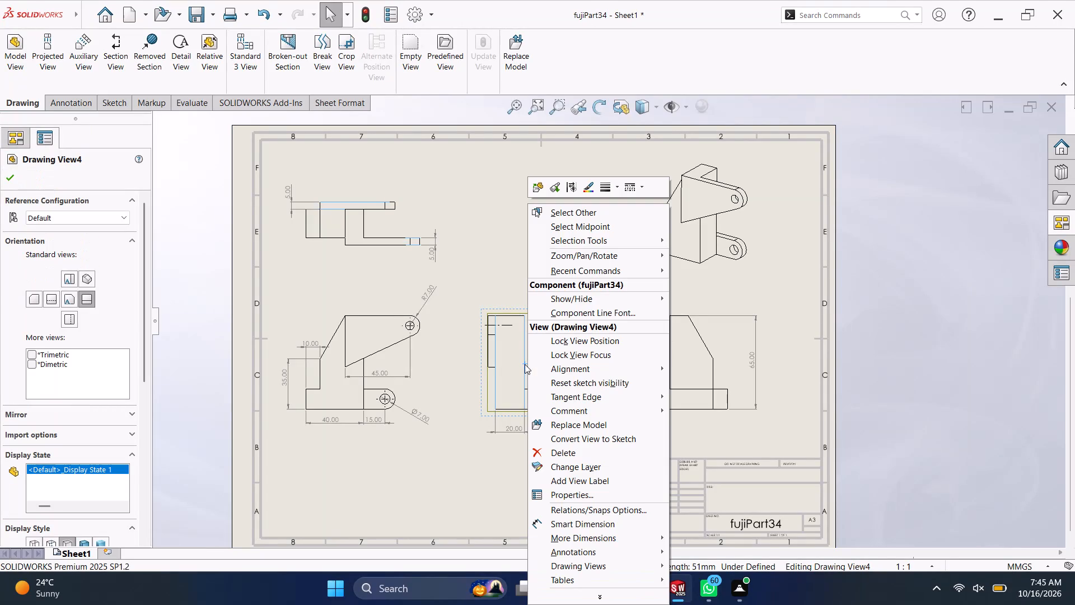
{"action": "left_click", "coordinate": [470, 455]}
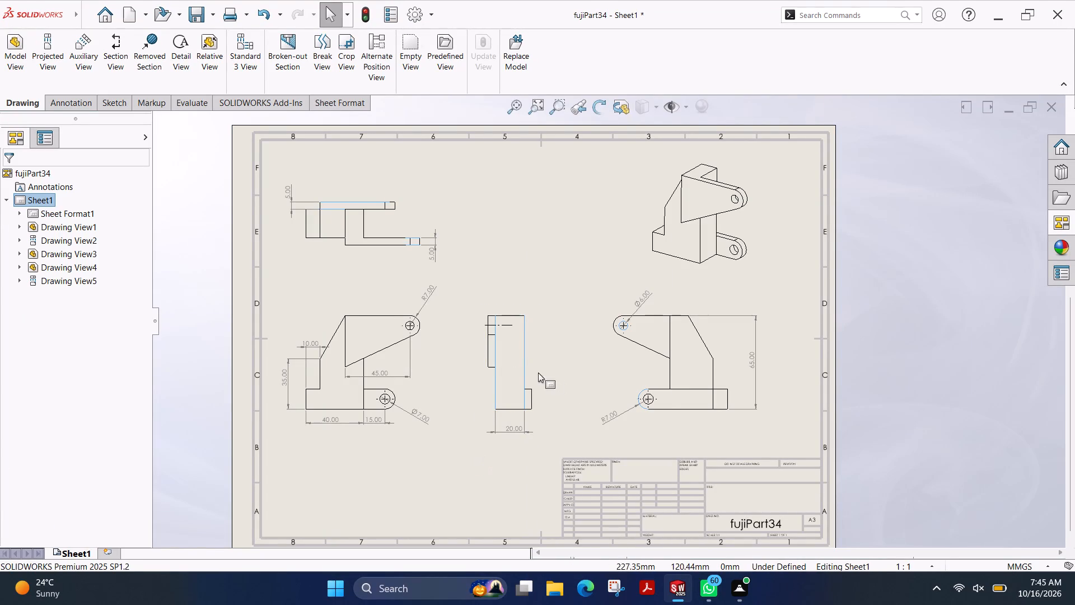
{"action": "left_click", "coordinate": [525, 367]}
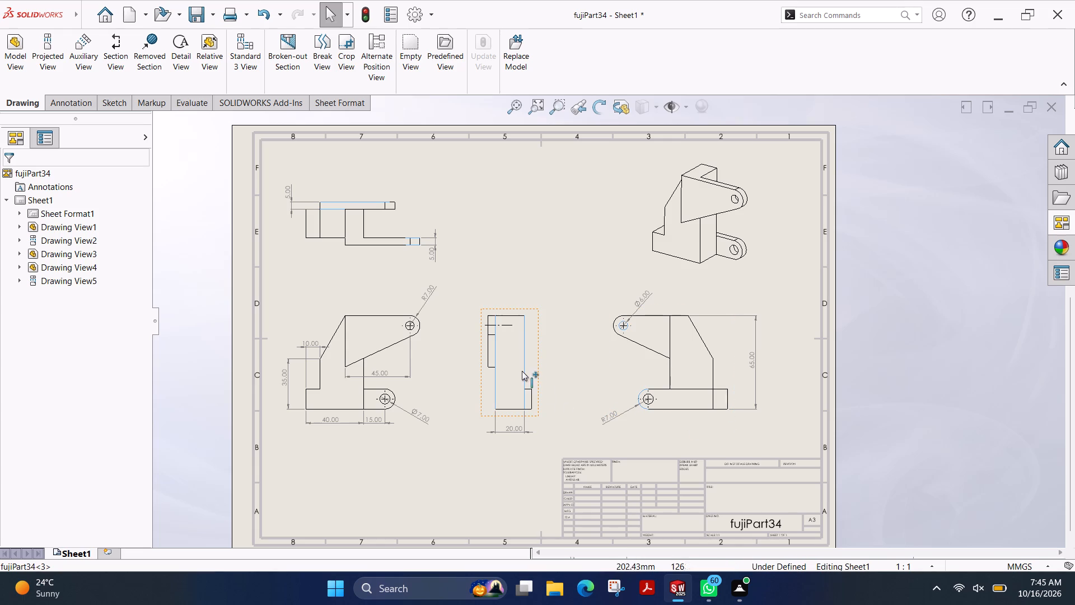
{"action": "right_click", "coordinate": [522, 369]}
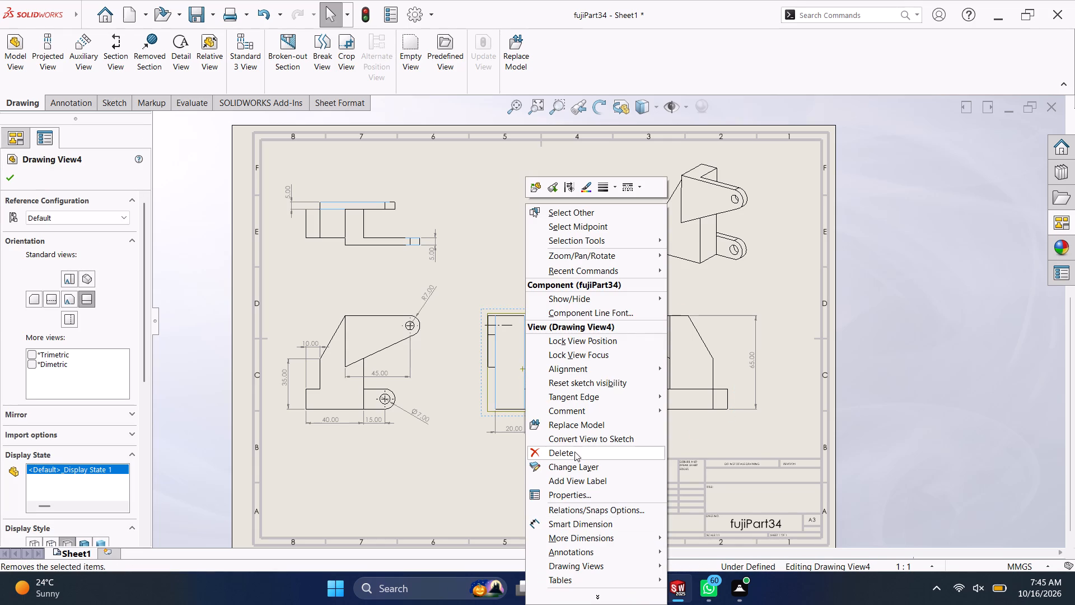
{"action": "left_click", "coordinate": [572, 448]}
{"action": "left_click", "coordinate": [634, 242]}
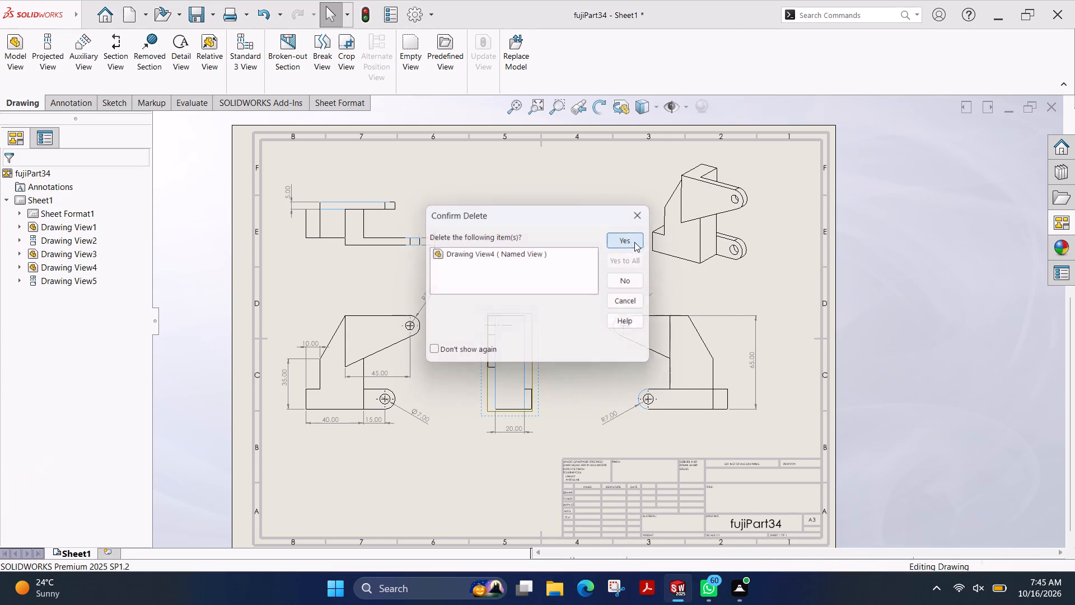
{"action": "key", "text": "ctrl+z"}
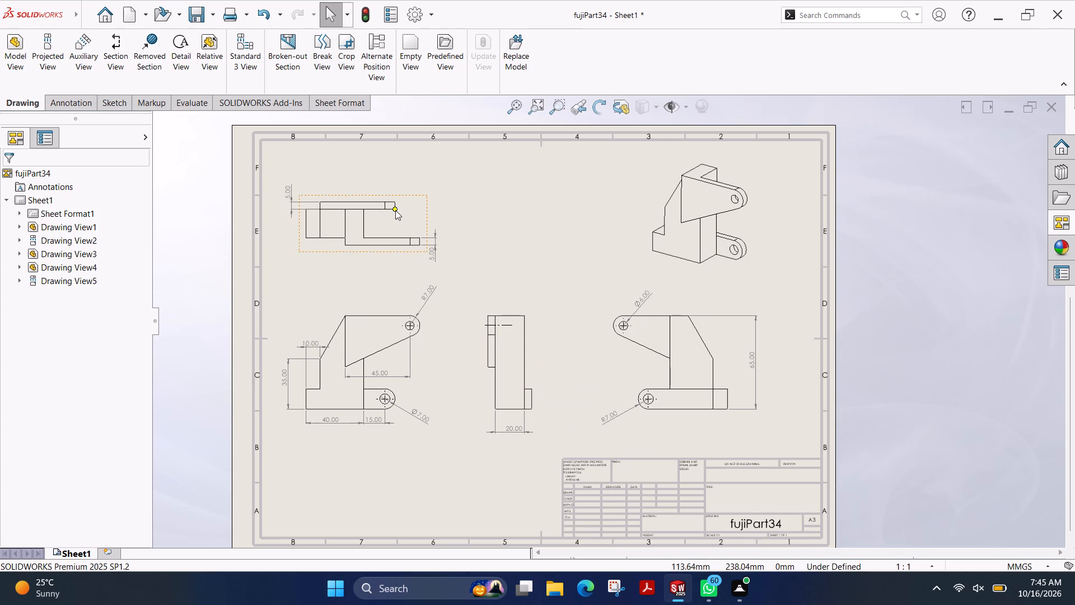
Set the display style of the top, isometric and front views to Shaded With Edges.
{"action": "left_click", "coordinate": [422, 200]}
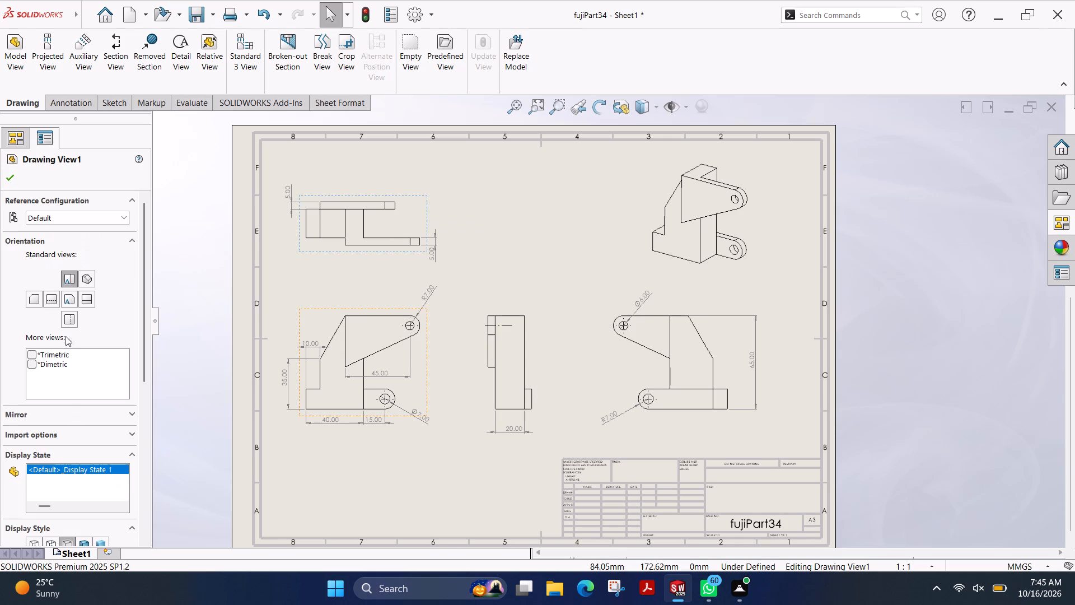
{"action": "scroll", "coordinate": [74, 412], "scroll_direction": "down", "scroll_amount": 4}
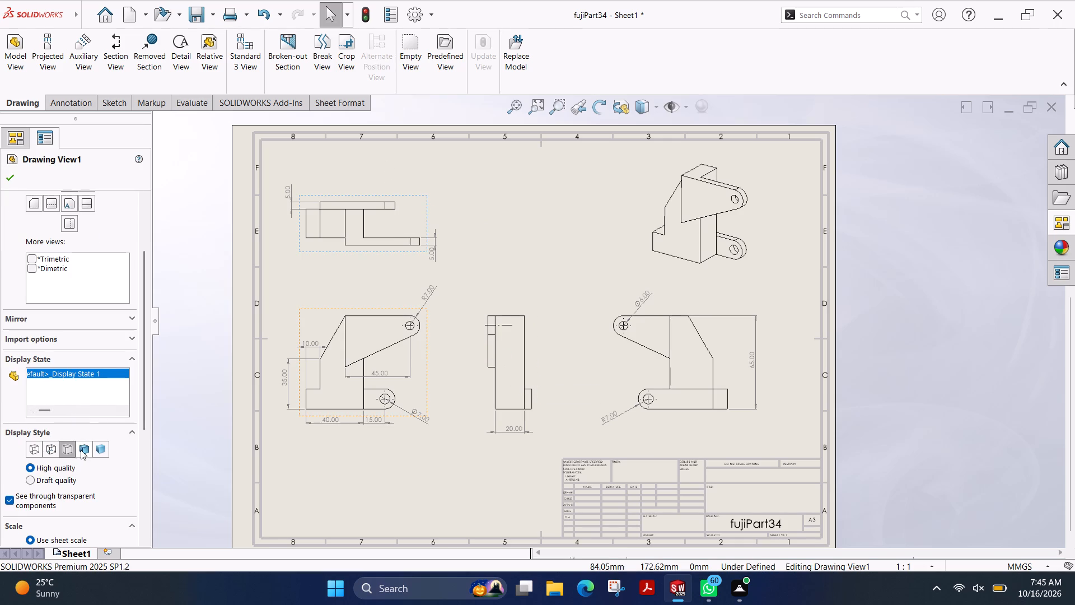
{"action": "left_click", "coordinate": [81, 450]}
{"action": "left_click", "coordinate": [764, 163]}
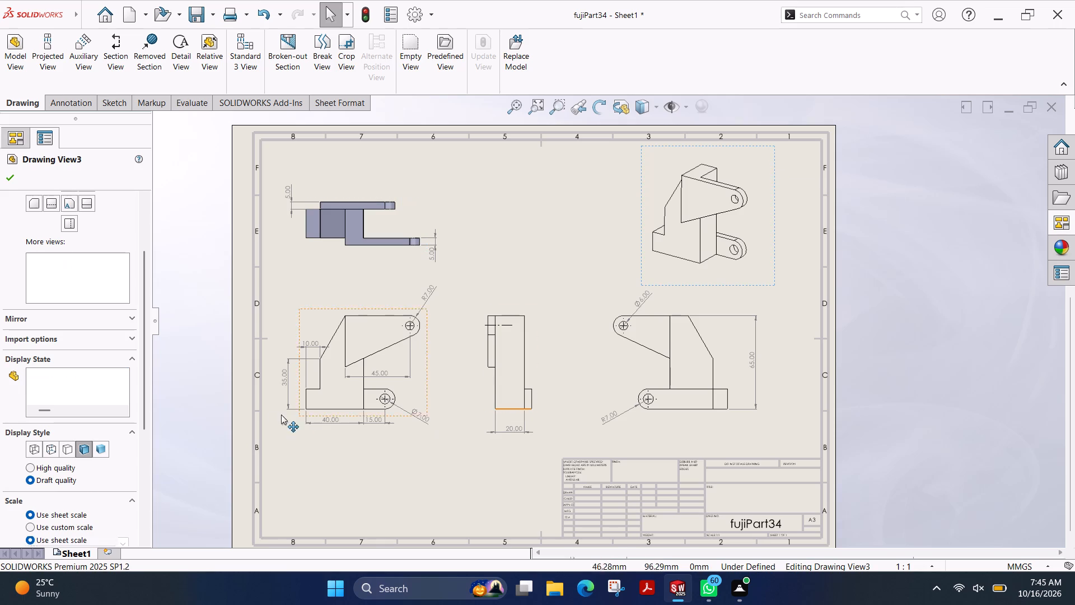
{"action": "left_click", "coordinate": [83, 446]}
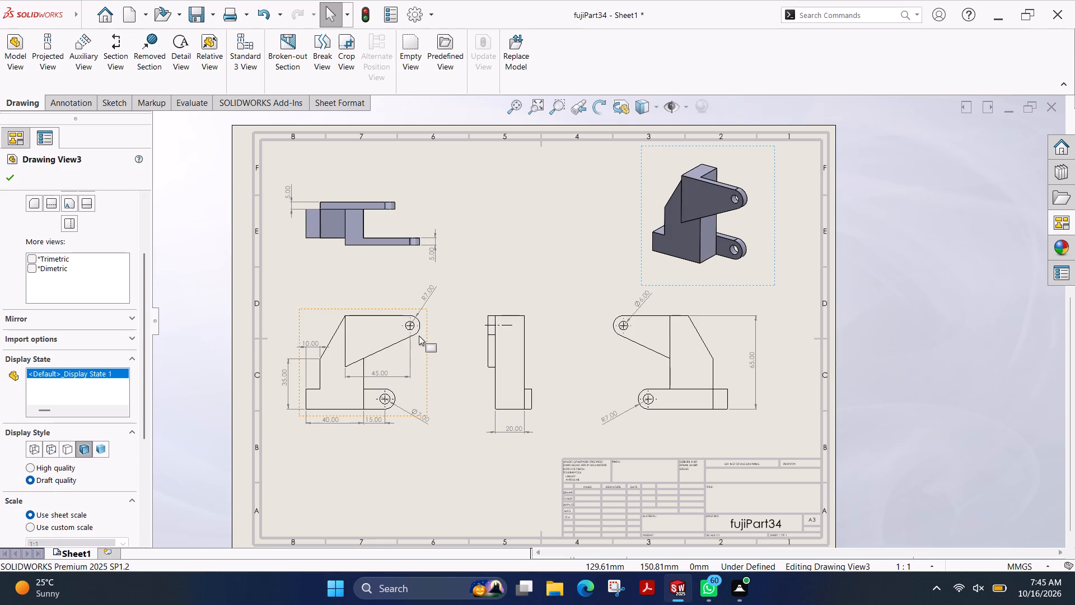
{"action": "left_click", "coordinate": [424, 336]}
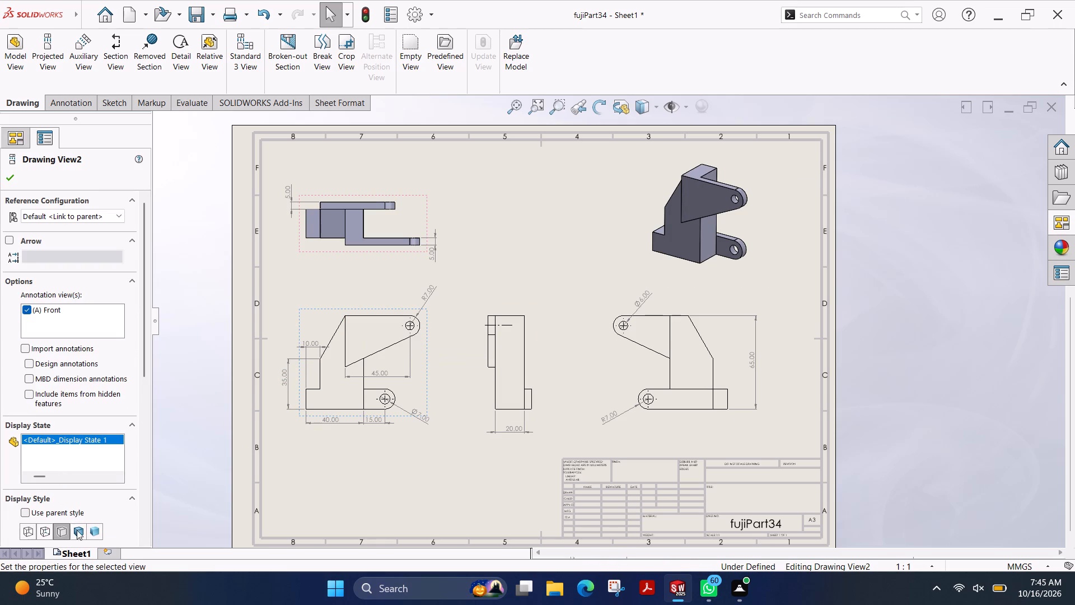
{"action": "left_click", "coordinate": [77, 533]}
Set the display style of the Right view and the rear view to Shaded With Edges.
{"action": "left_click", "coordinate": [536, 365]}
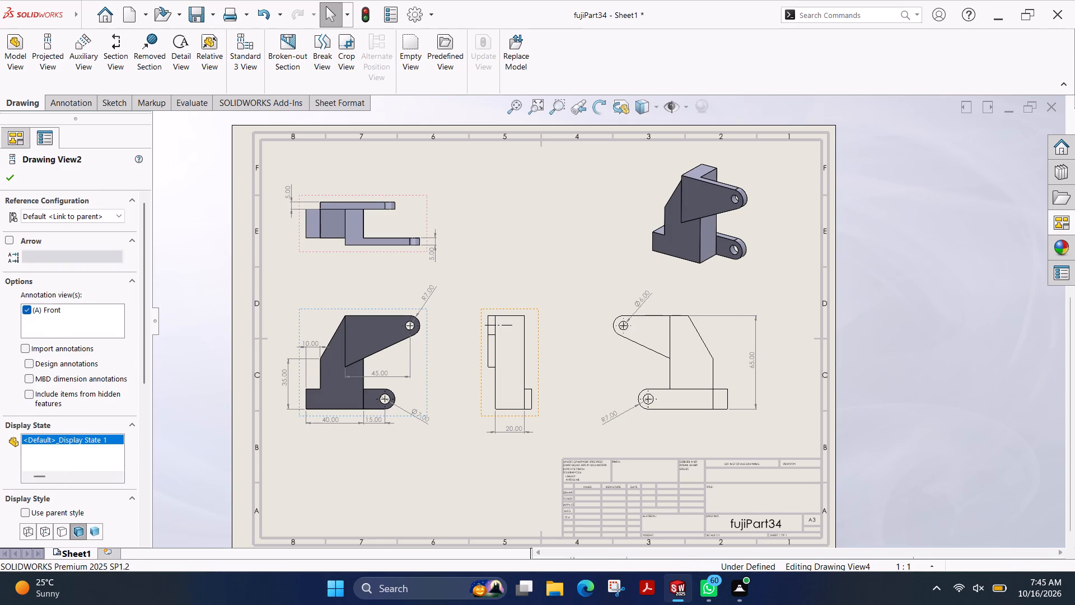
{"action": "scroll", "coordinate": [99, 523], "scroll_direction": "down", "scroll_amount": 1}
{"action": "left_click", "coordinate": [90, 447]}
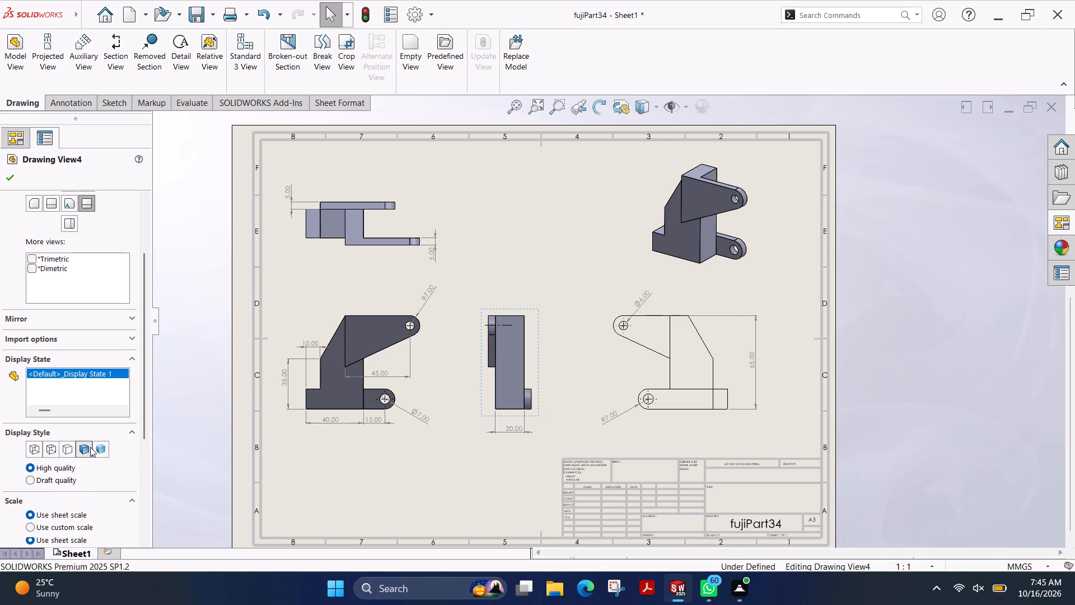
{"action": "left_click", "coordinate": [607, 363]}
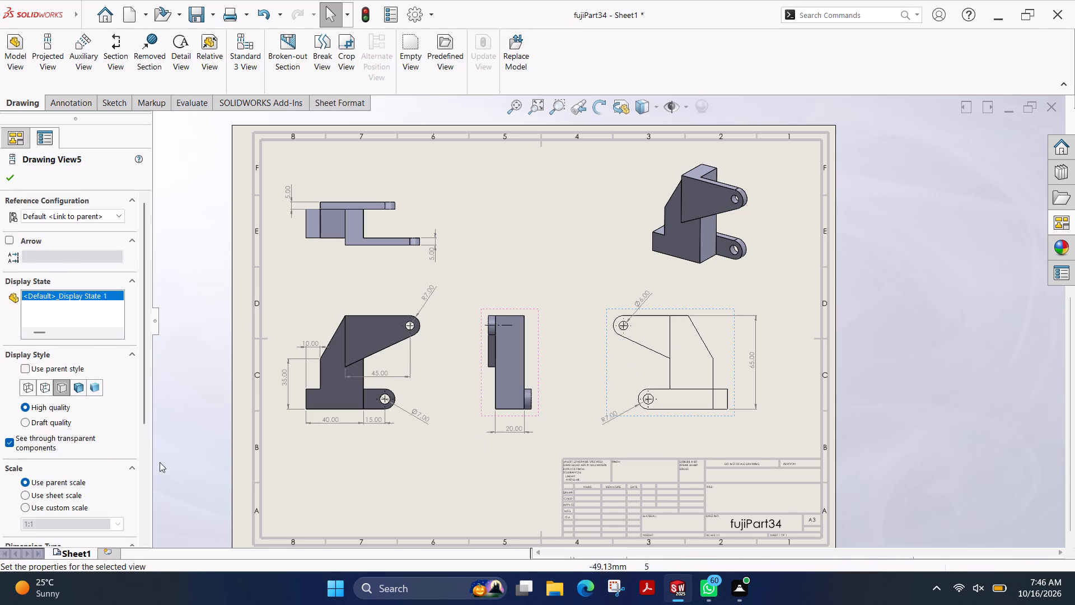
{"action": "scroll", "coordinate": [129, 481], "scroll_direction": "down", "scroll_amount": 2}
{"action": "scroll", "coordinate": [83, 371], "scroll_direction": "up", "scroll_amount": 1}
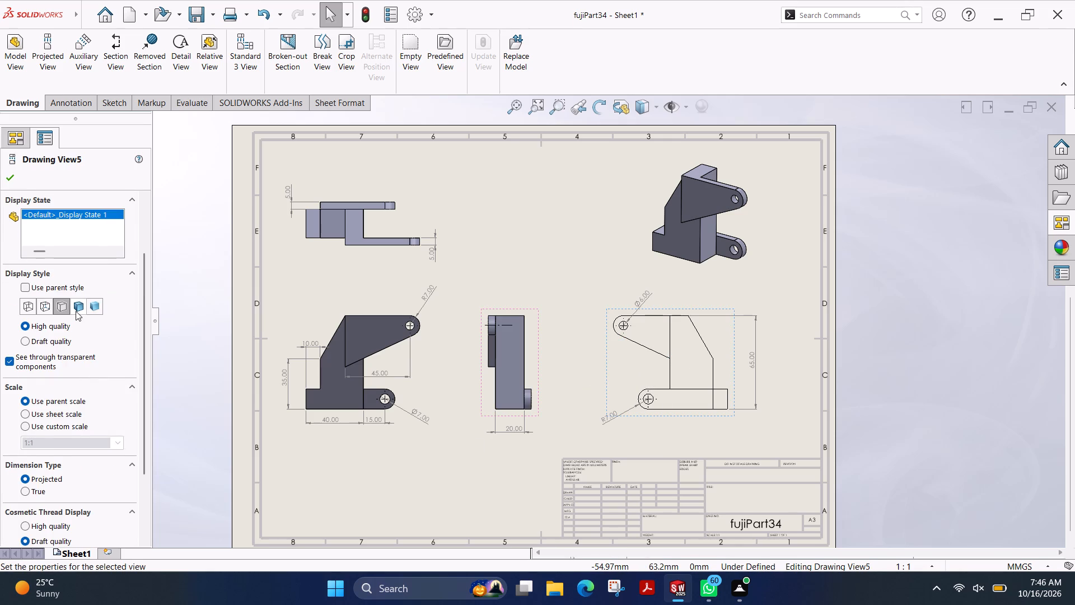
{"action": "left_click", "coordinate": [76, 311]}
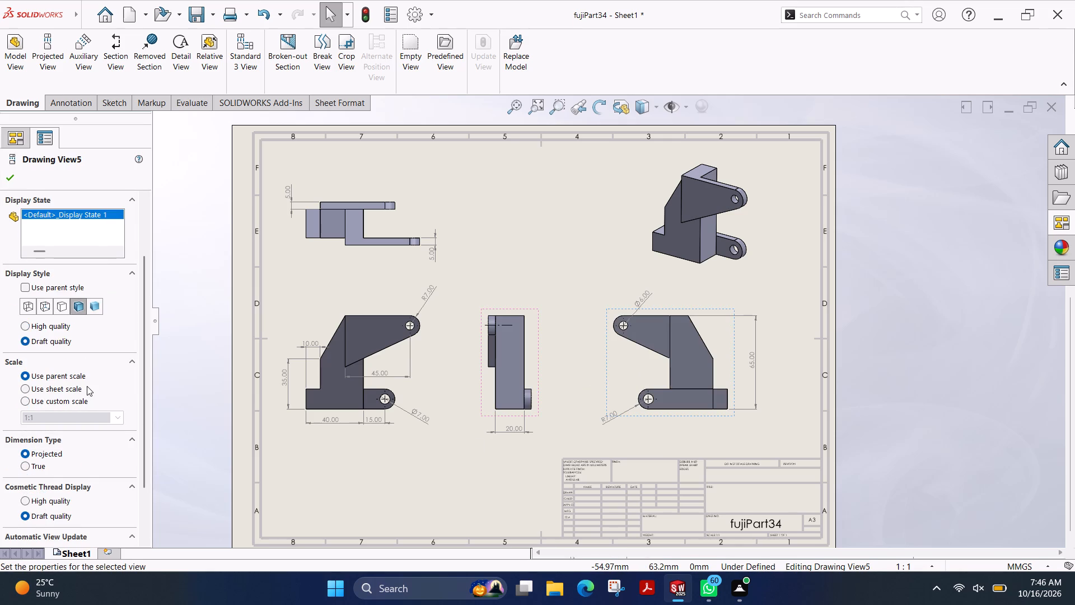
{"action": "left_click", "coordinate": [12, 182]}
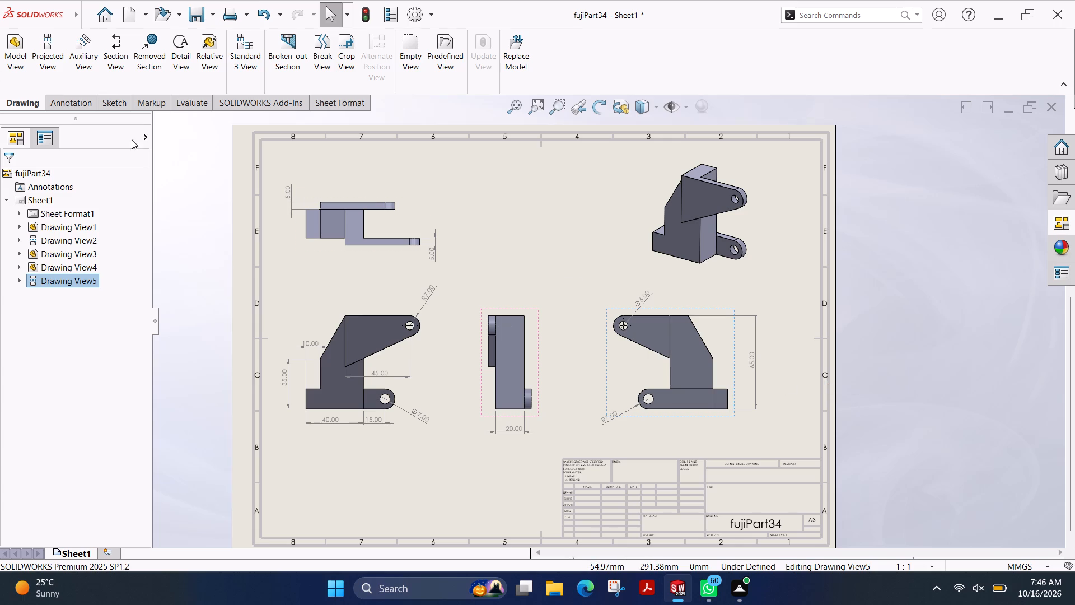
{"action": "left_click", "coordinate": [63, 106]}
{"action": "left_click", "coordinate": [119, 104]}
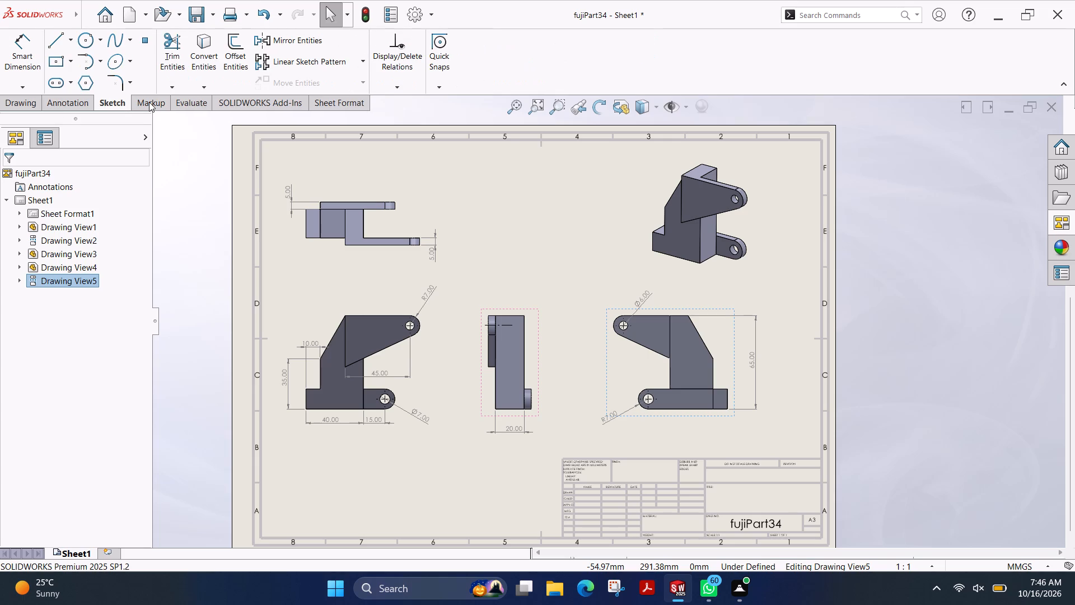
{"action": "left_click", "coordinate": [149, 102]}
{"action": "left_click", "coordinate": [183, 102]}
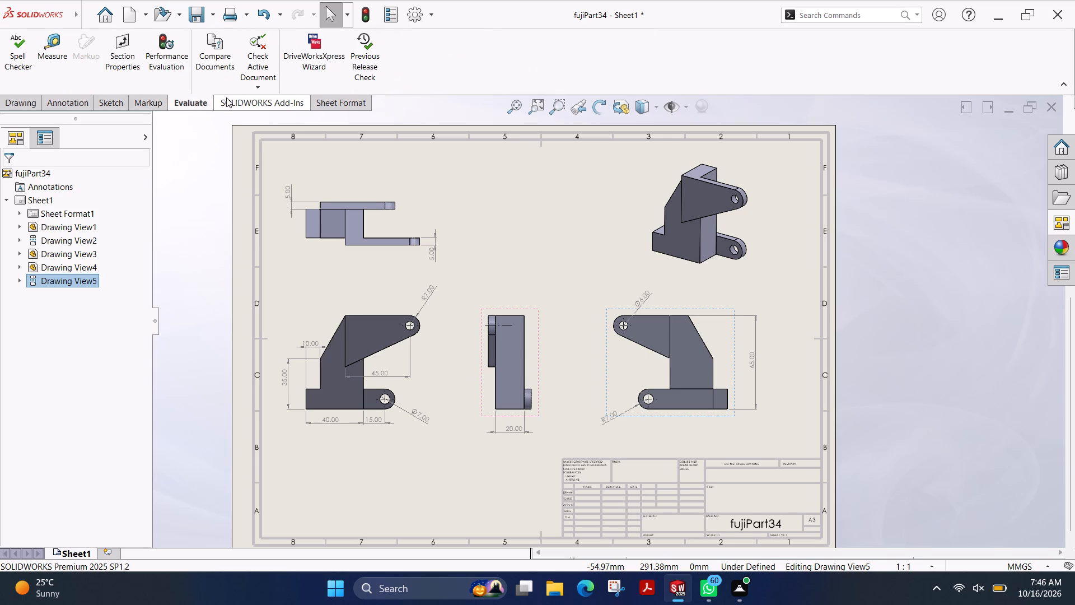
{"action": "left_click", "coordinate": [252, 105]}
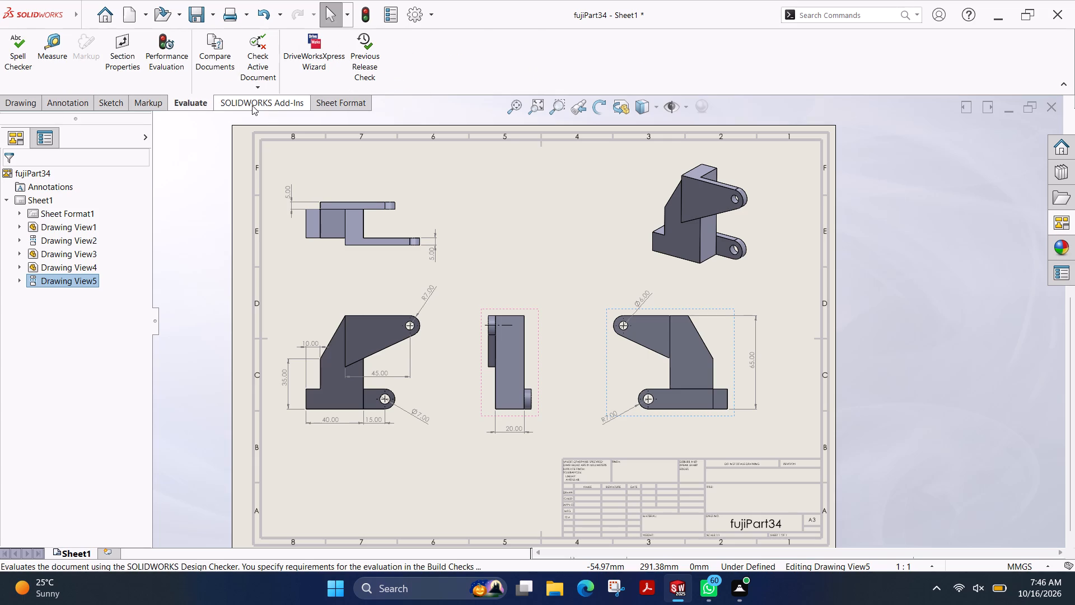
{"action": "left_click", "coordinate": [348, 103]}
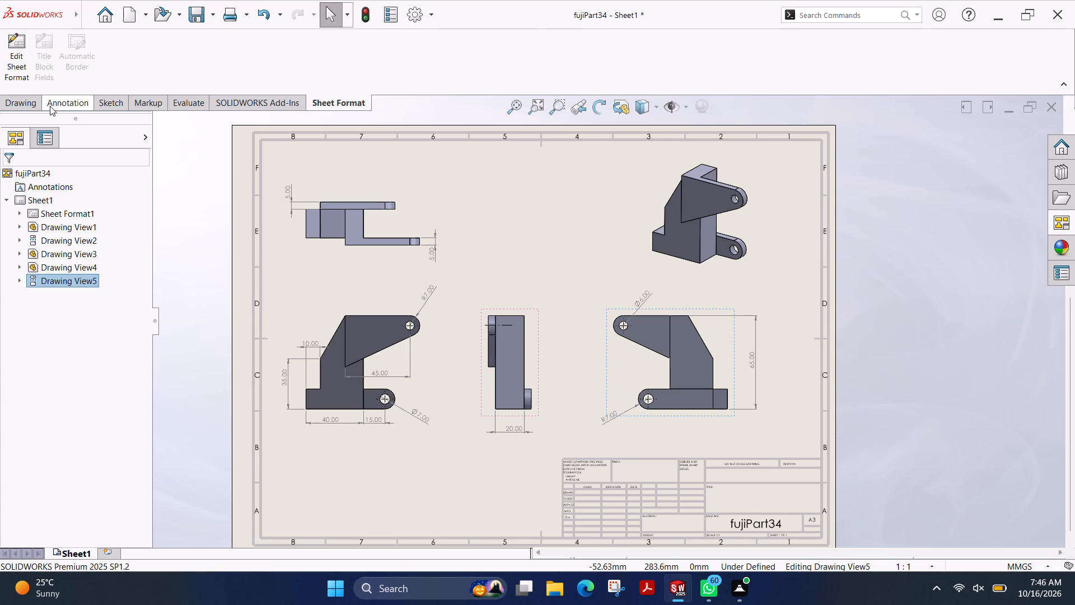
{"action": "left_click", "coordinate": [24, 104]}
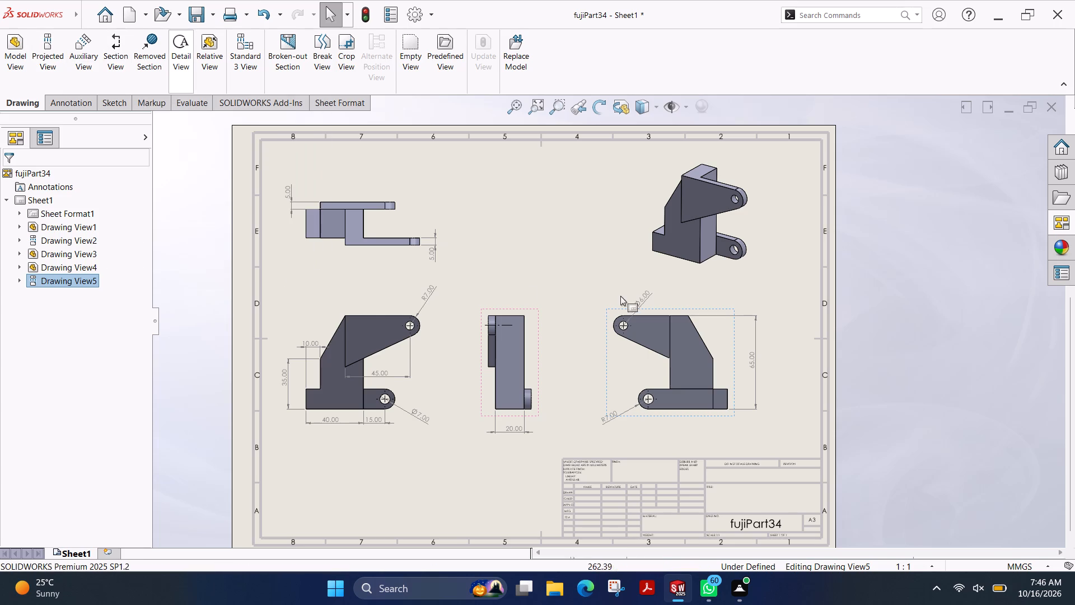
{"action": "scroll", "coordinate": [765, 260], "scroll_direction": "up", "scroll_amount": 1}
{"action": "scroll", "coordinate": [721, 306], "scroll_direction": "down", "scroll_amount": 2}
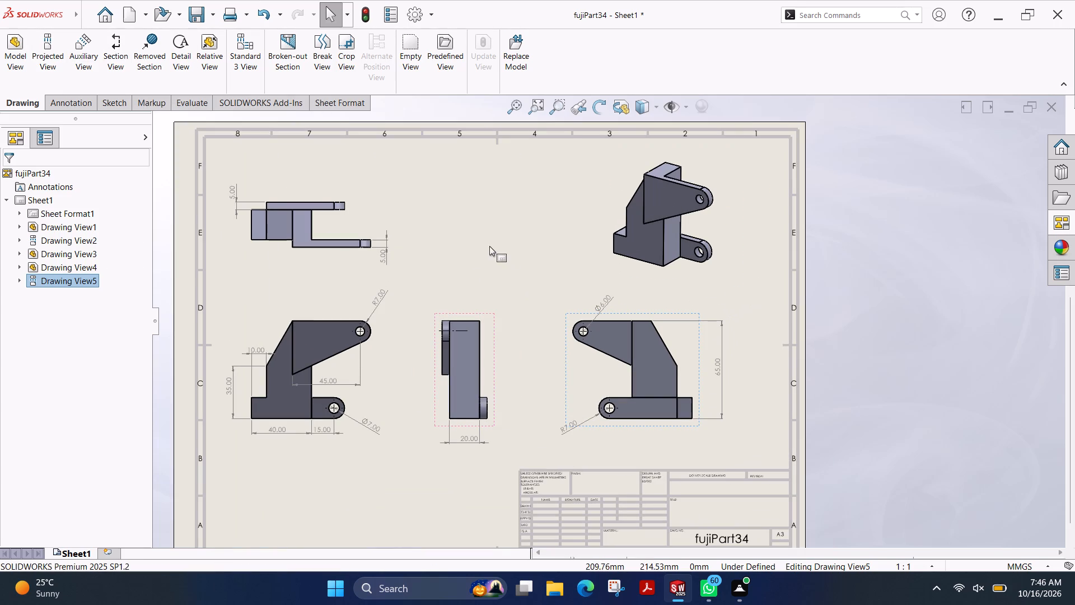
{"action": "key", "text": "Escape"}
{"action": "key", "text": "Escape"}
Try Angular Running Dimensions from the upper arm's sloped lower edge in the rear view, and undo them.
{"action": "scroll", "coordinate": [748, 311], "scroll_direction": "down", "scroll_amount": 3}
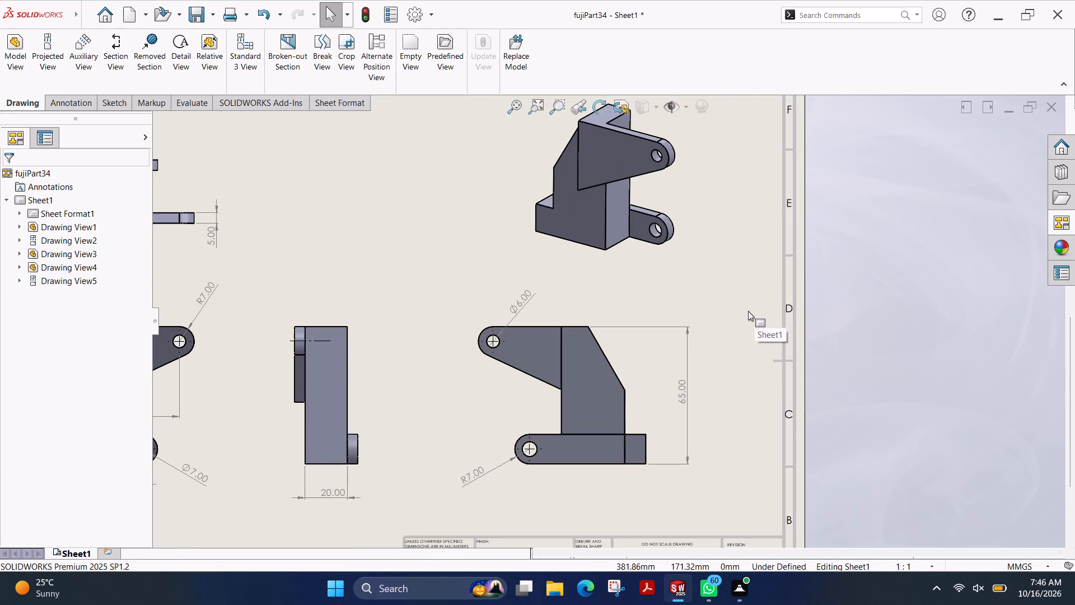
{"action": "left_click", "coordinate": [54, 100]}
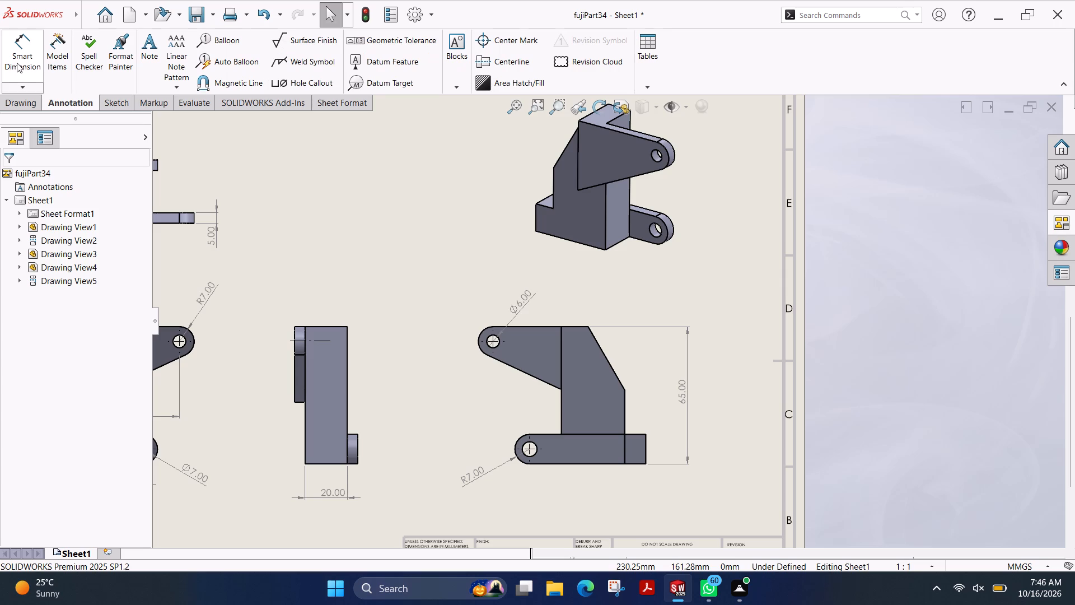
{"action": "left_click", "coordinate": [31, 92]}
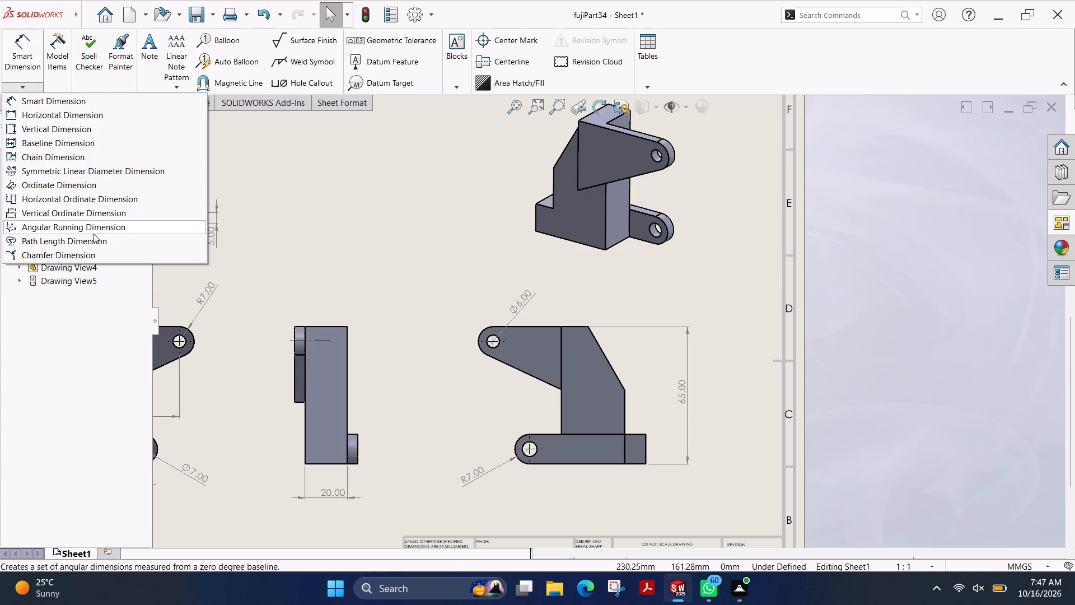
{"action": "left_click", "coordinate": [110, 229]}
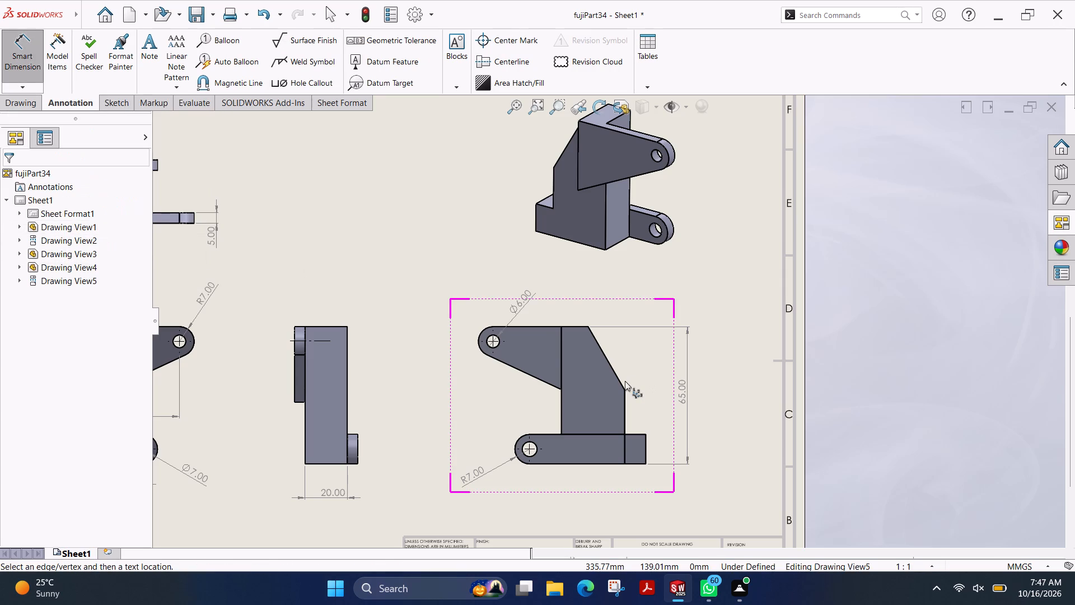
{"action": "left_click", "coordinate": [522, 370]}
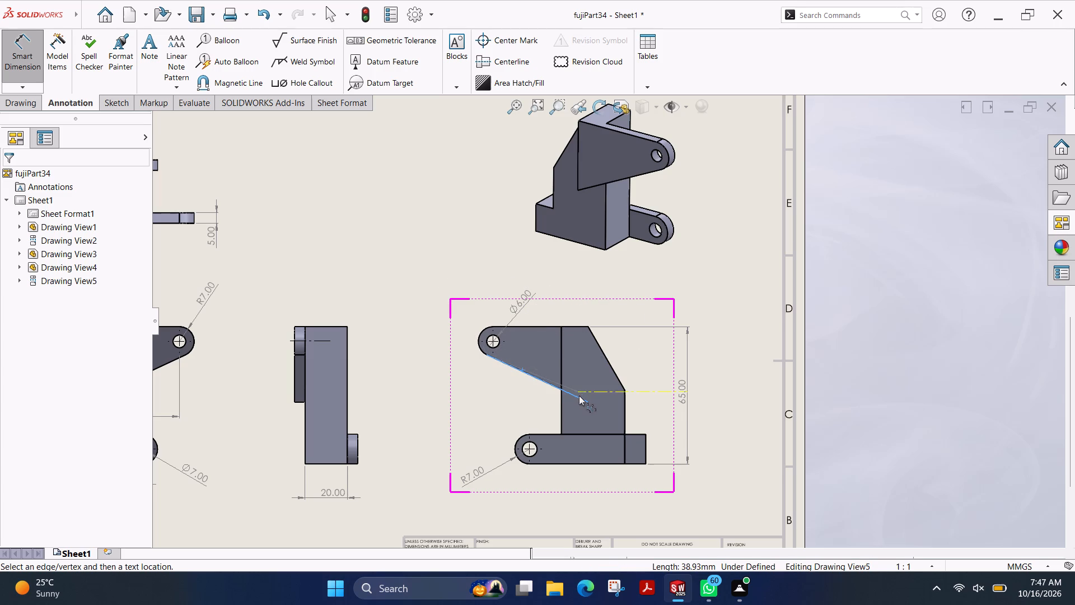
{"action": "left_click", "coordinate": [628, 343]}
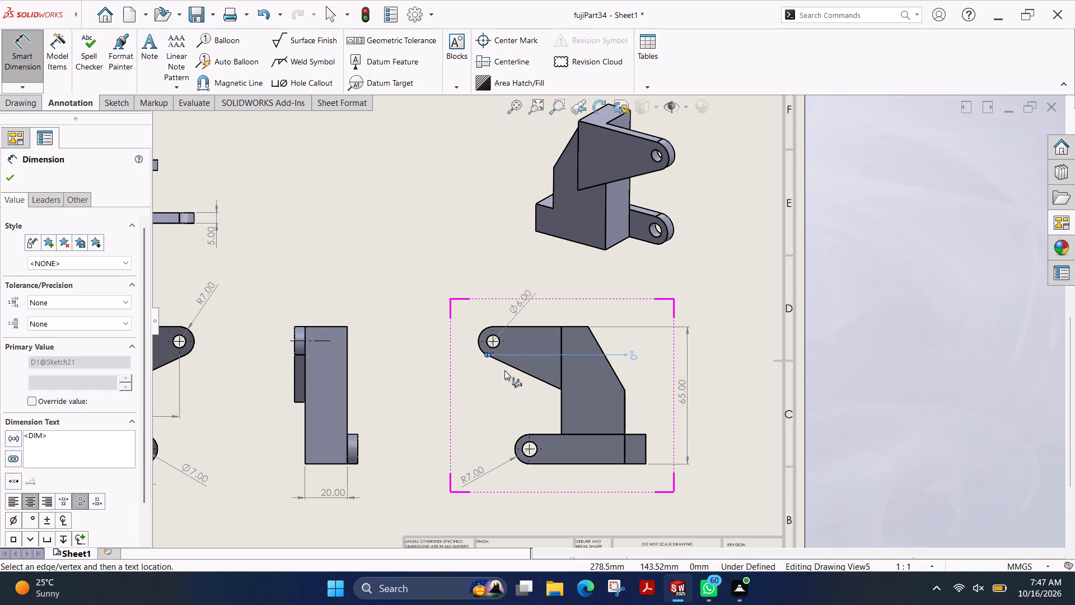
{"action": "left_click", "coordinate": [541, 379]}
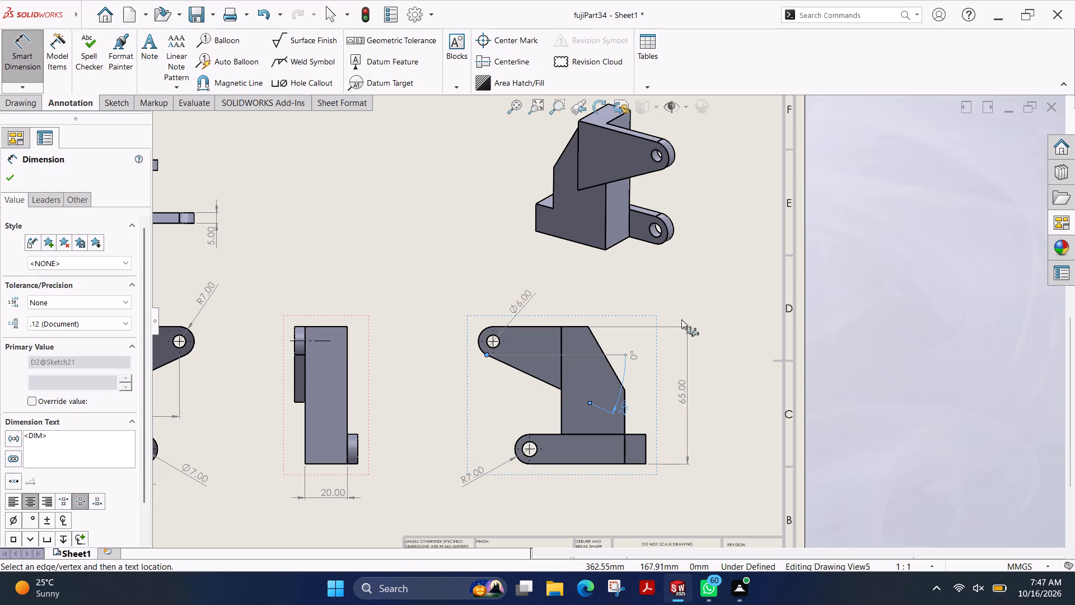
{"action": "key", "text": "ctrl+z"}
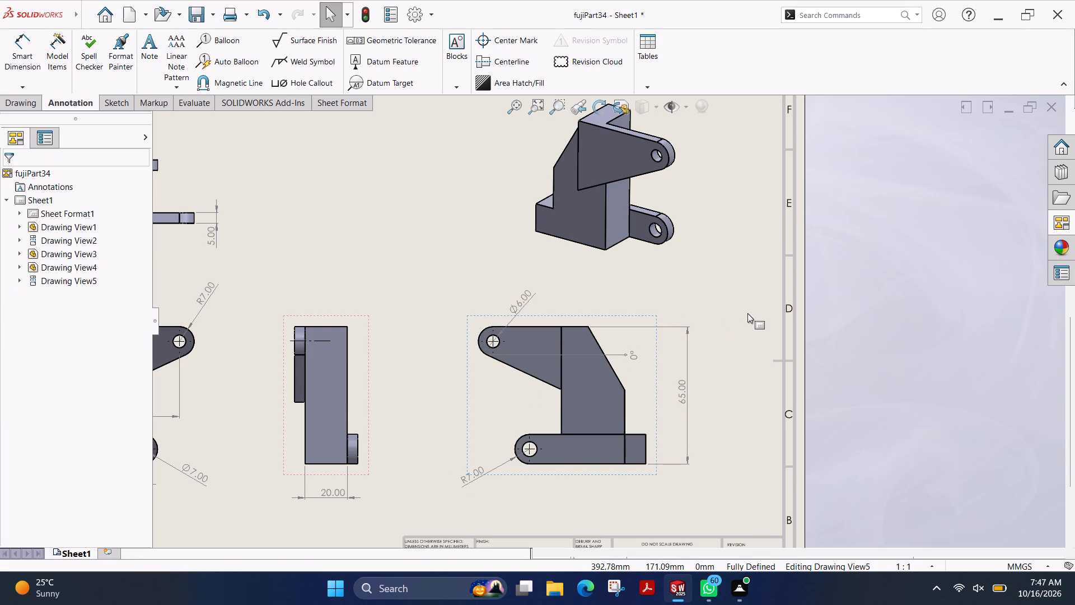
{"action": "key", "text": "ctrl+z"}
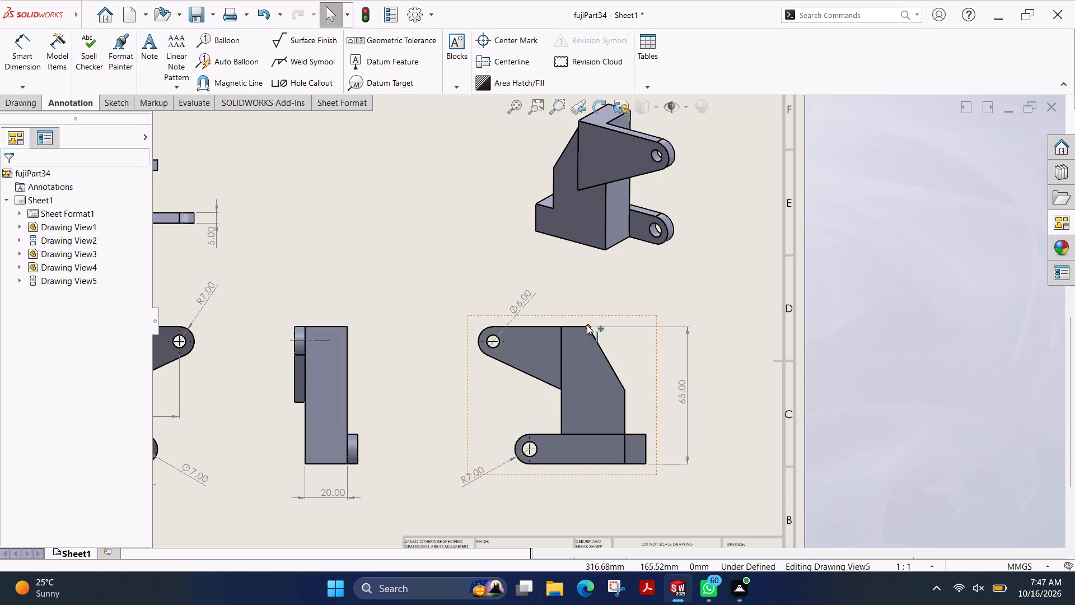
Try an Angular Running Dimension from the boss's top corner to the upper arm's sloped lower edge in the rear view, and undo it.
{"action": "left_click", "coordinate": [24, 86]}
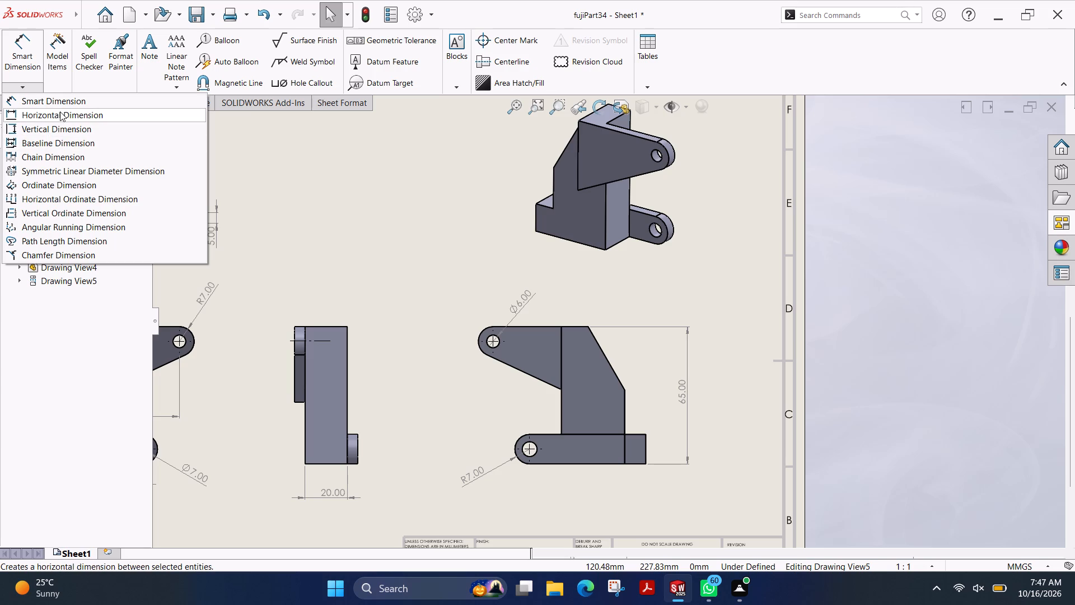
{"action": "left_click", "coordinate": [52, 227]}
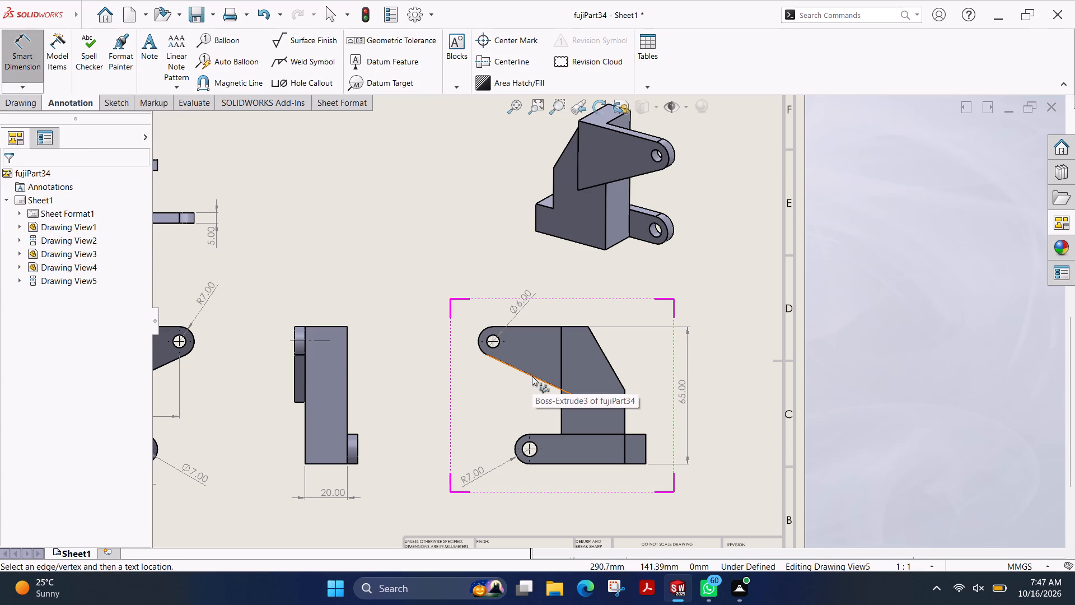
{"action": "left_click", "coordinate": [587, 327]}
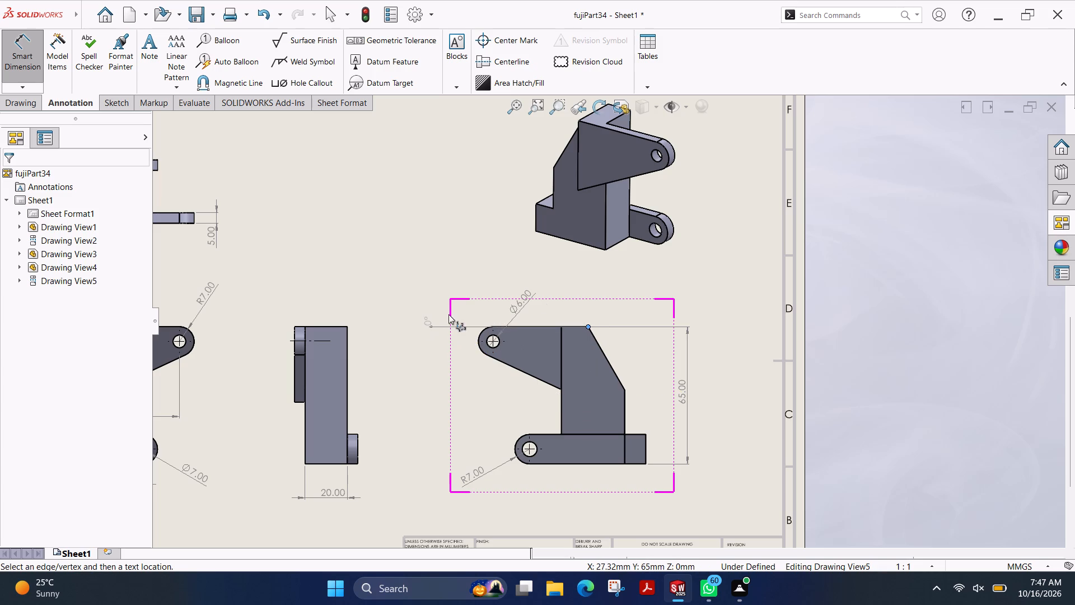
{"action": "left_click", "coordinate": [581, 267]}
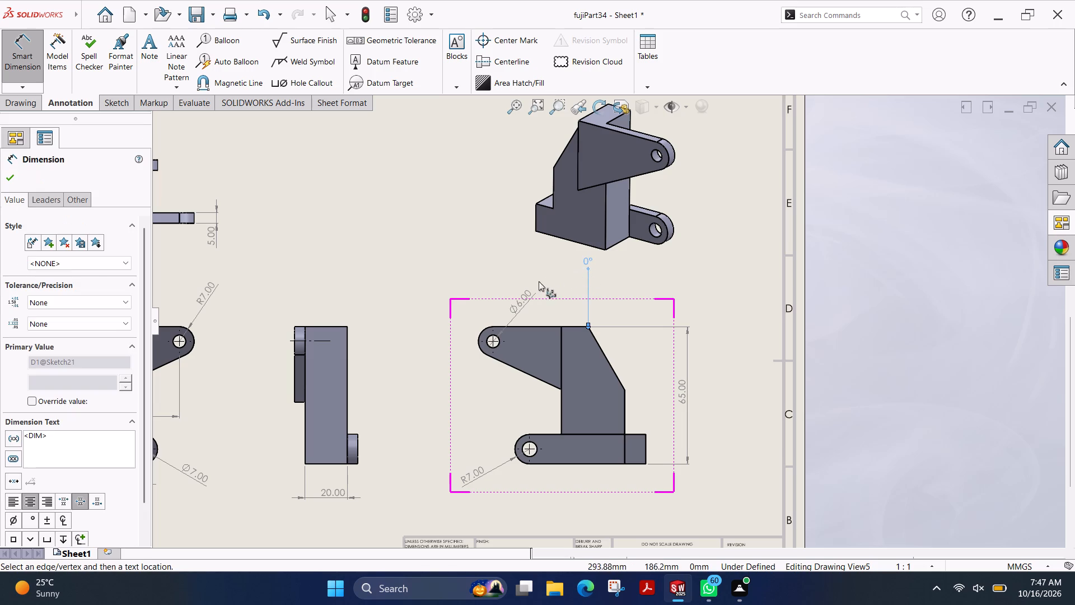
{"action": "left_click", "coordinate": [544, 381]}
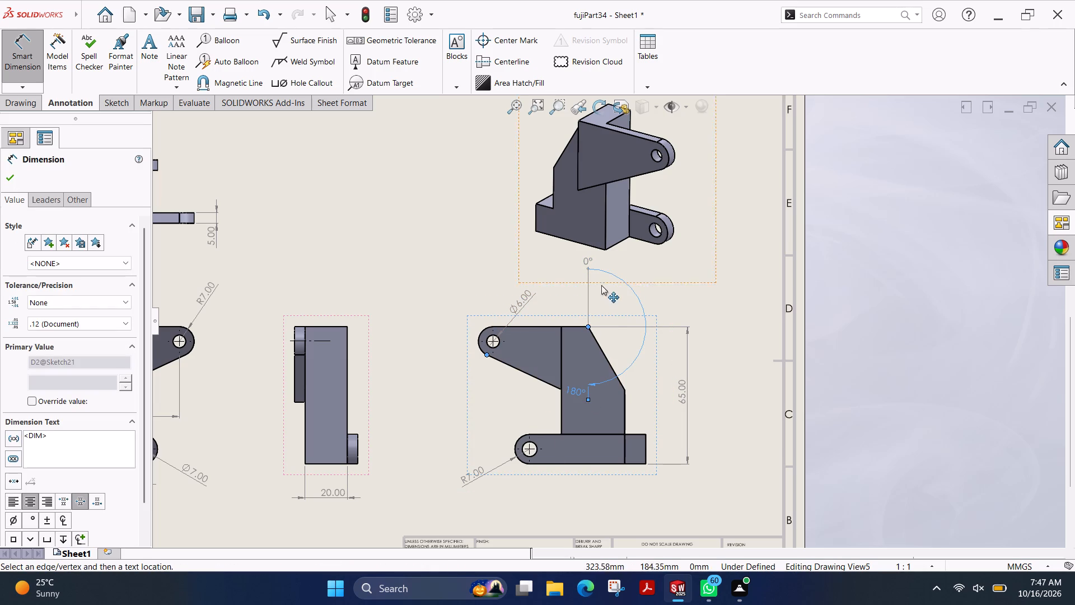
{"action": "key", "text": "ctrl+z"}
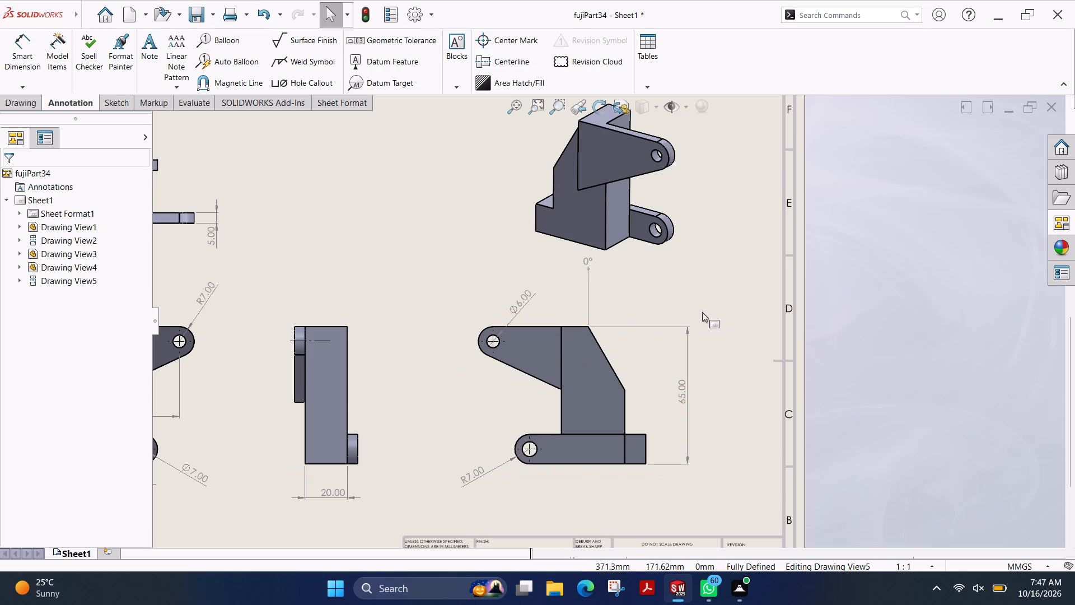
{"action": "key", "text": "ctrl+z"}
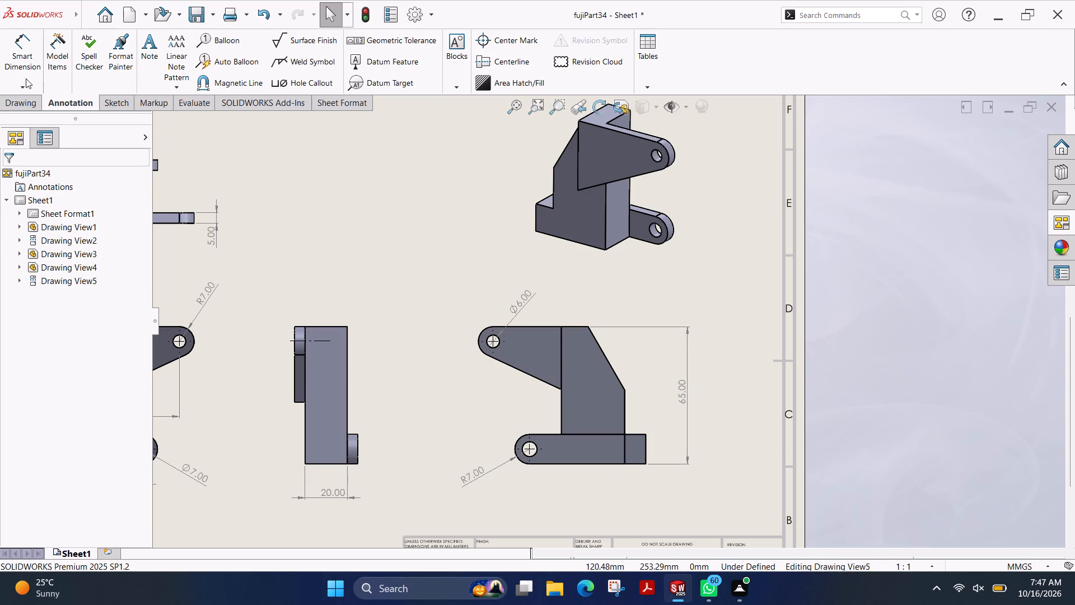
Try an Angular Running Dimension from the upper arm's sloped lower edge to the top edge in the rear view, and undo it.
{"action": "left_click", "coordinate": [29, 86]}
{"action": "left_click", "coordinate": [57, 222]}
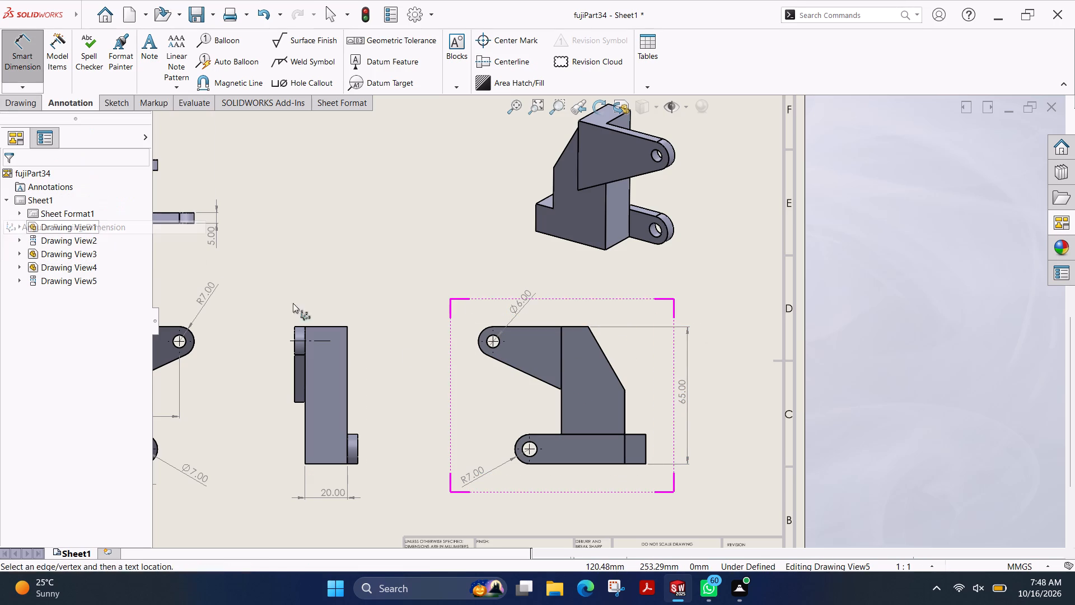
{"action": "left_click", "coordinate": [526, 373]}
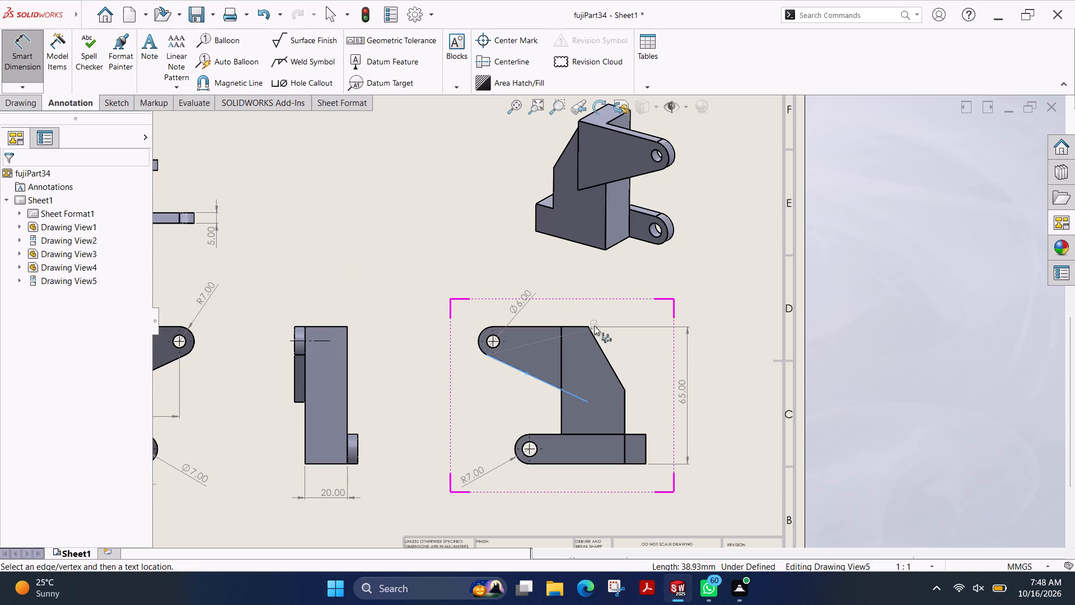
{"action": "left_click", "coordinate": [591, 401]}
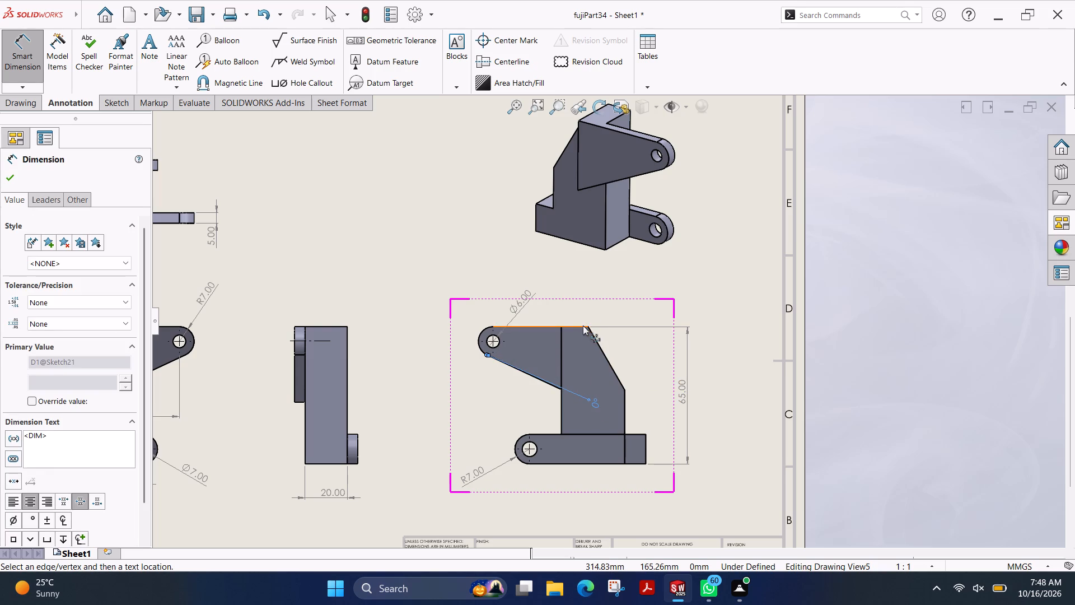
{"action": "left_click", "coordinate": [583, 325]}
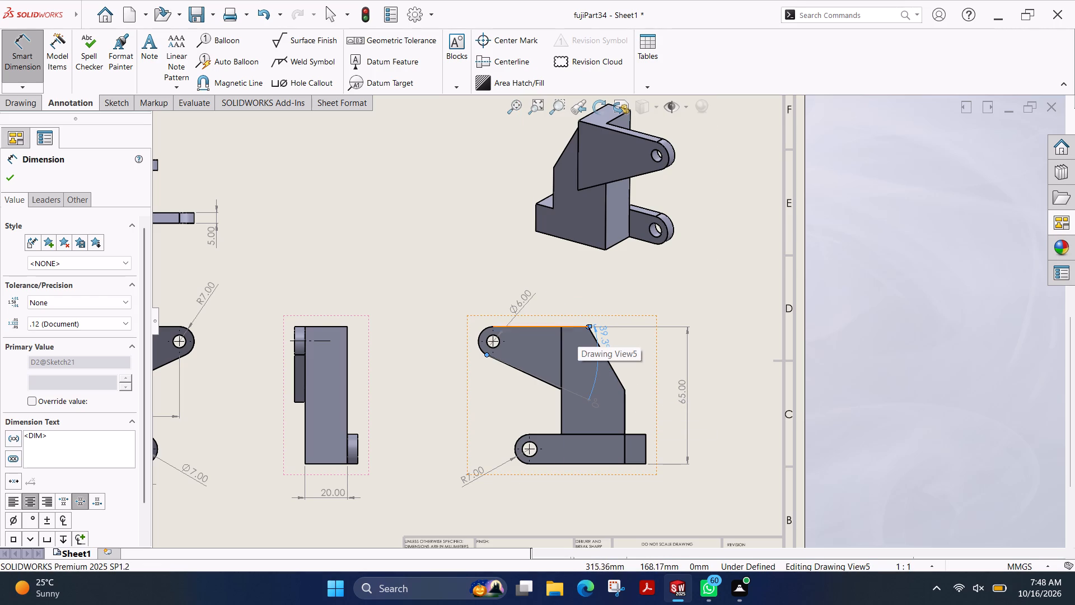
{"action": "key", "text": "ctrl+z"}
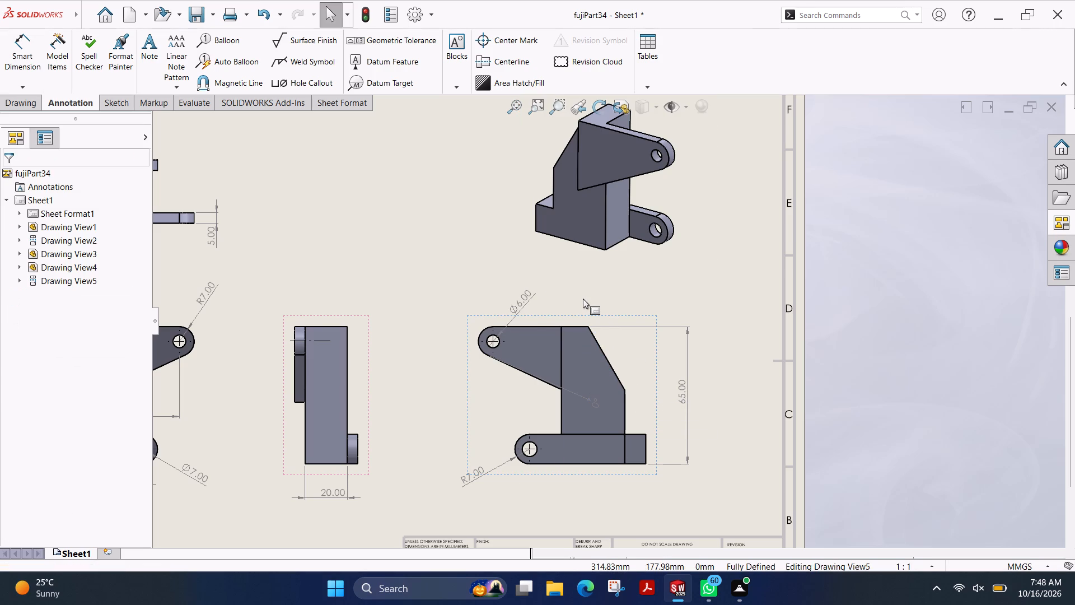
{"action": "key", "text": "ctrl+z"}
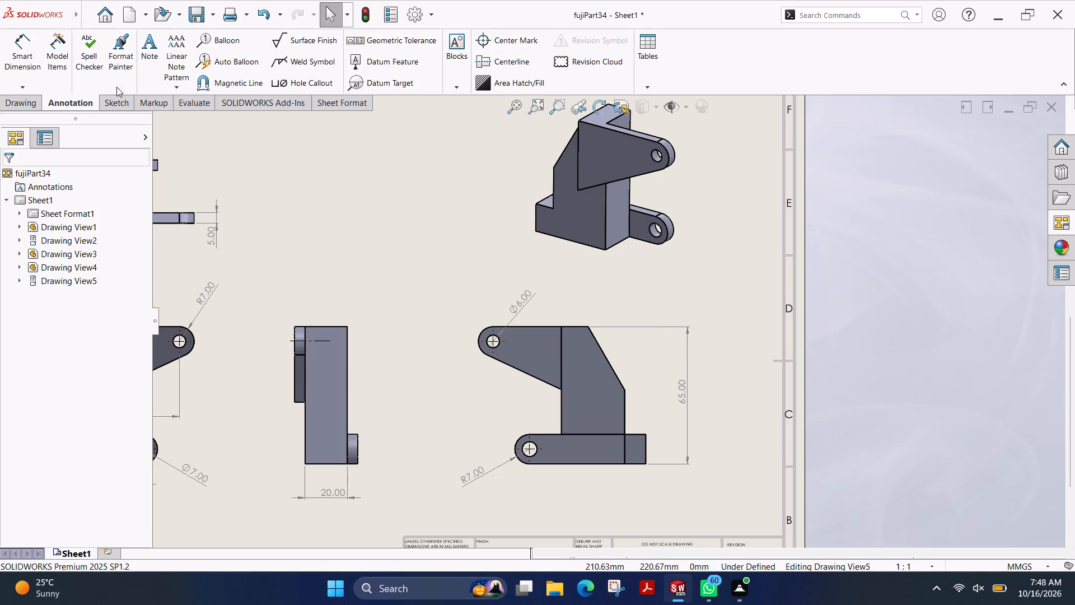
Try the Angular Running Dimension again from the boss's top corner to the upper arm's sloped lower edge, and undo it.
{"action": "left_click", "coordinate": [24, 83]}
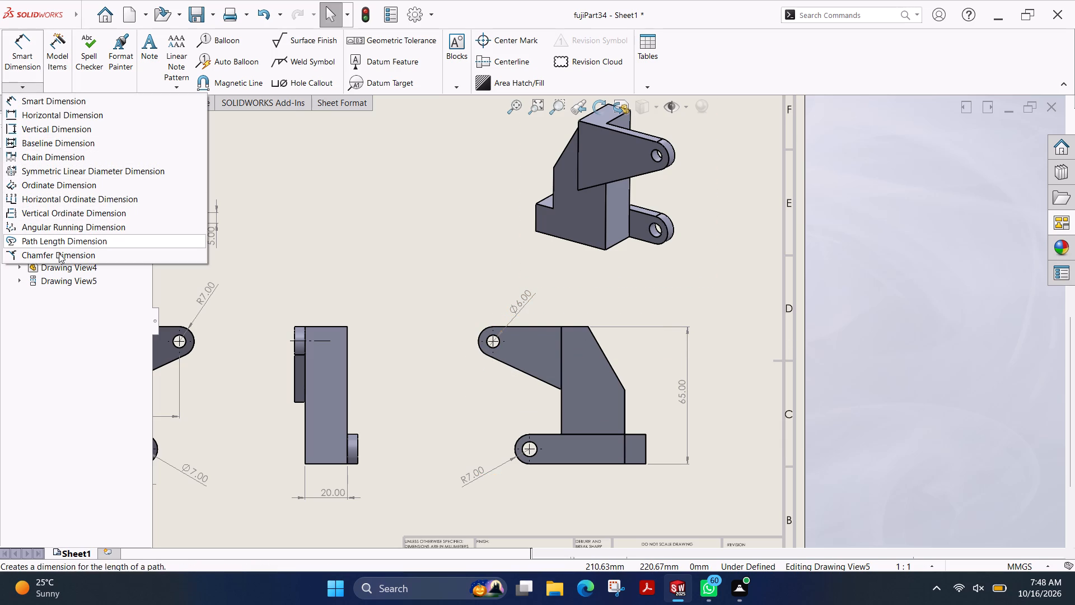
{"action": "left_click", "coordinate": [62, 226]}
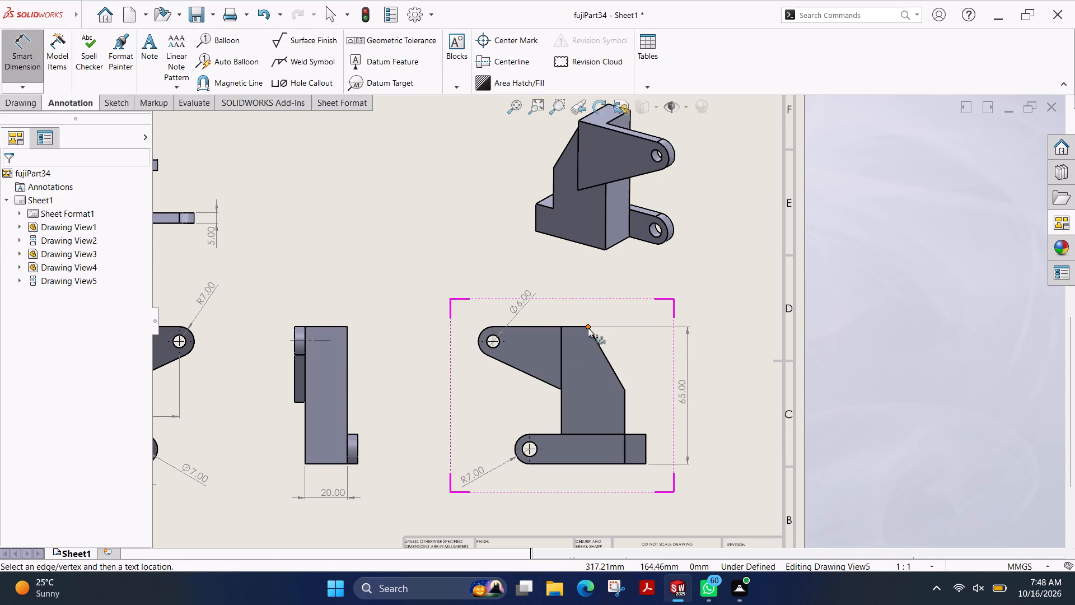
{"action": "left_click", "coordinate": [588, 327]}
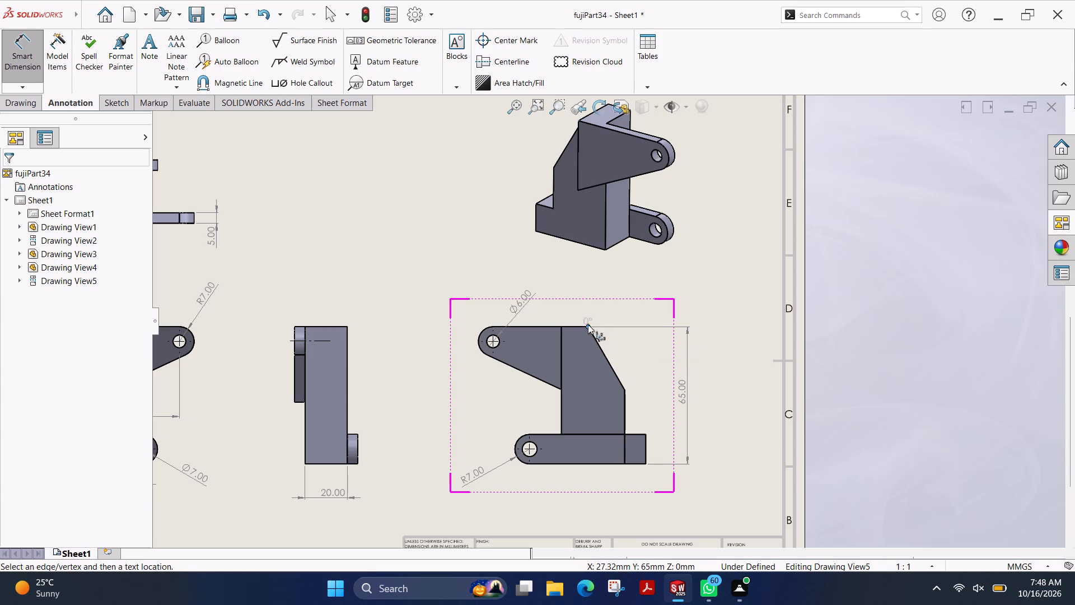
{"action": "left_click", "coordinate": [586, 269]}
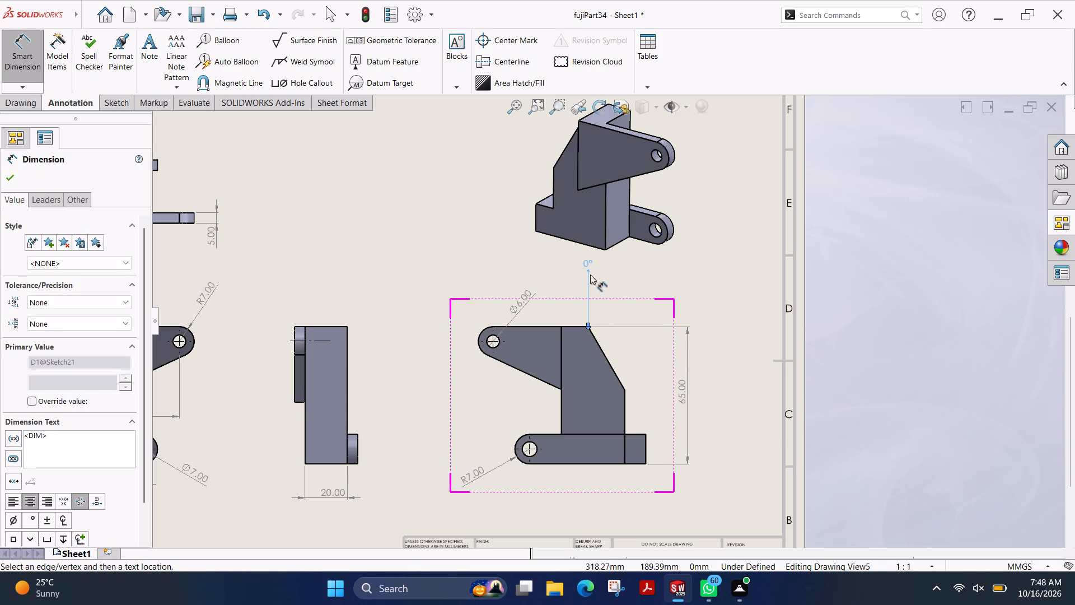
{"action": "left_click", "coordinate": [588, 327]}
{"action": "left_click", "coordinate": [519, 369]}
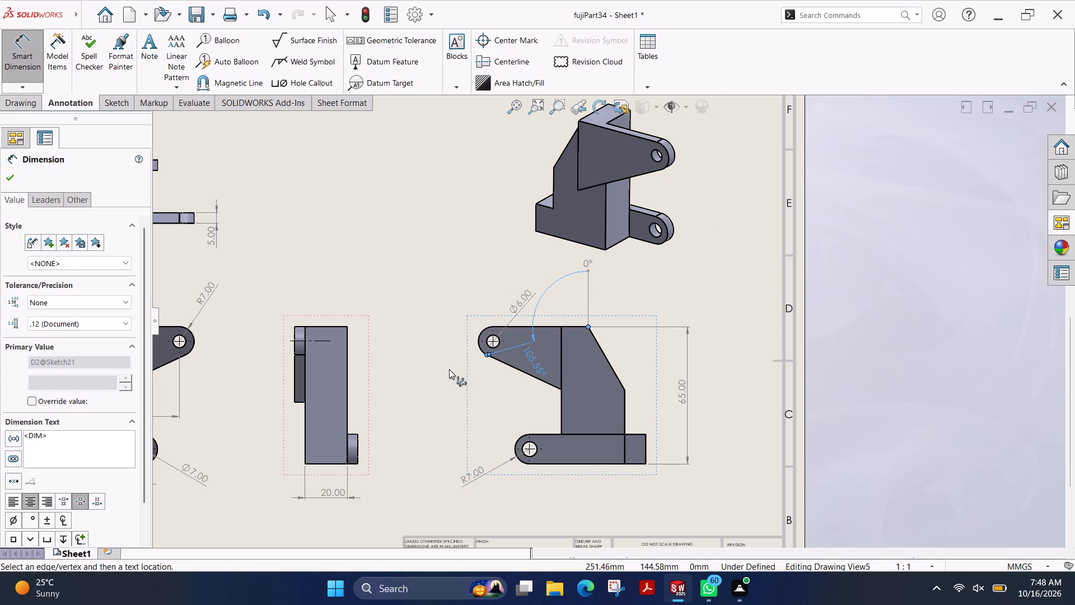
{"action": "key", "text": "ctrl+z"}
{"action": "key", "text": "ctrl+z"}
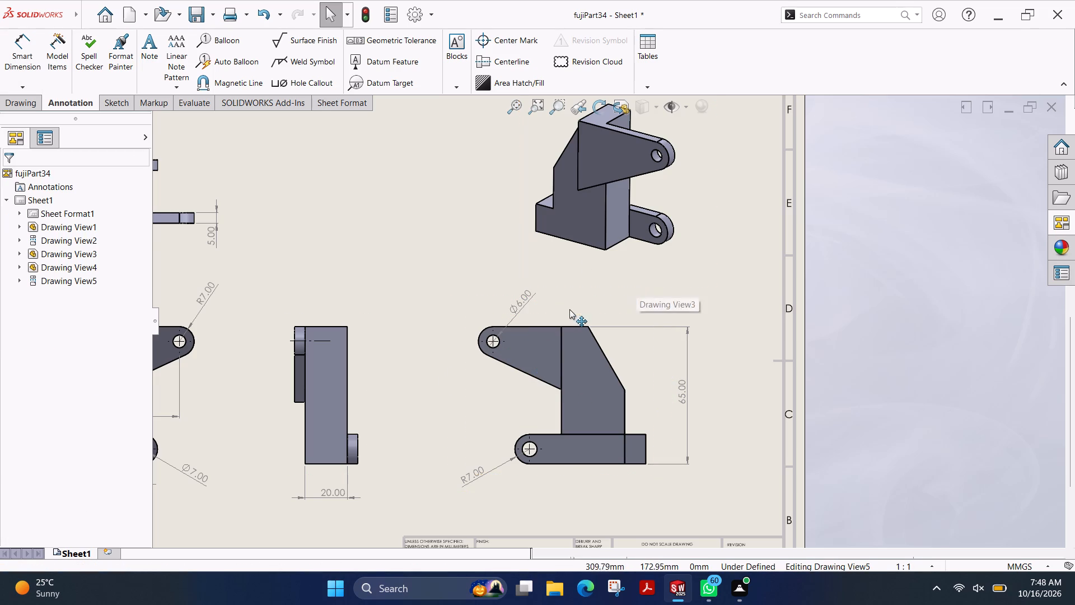
Save the drawing as fujiPart34 in the Desktop folder fuji plot file > solid works, as a SOLIDWORKS Drawing.
{"action": "scroll", "coordinate": [568, 310], "scroll_direction": "up", "scroll_amount": 5}
{"action": "scroll", "coordinate": [536, 302], "scroll_direction": "down", "scroll_amount": 2}
{"action": "key", "text": "ctrl+s"}
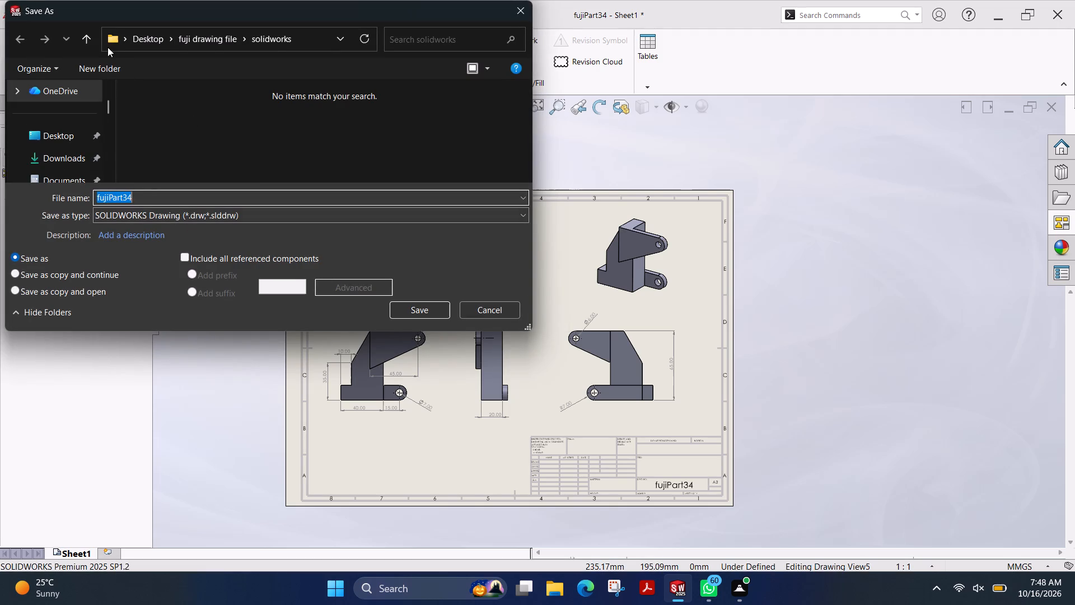
{"action": "double_click", "coordinate": [137, 37]}
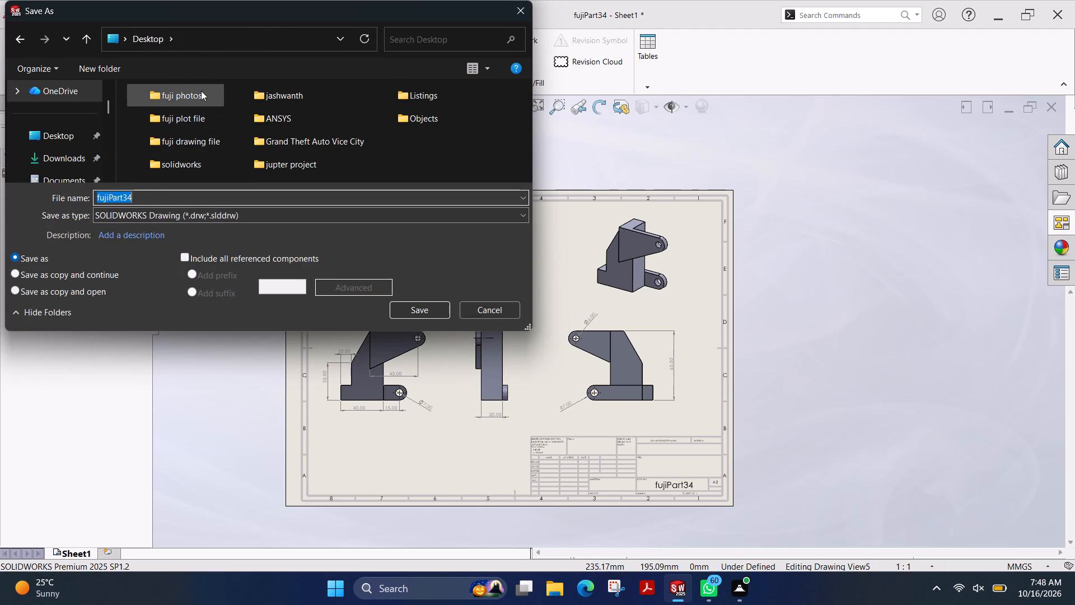
{"action": "double_click", "coordinate": [204, 116]}
{"action": "double_click", "coordinate": [204, 115]}
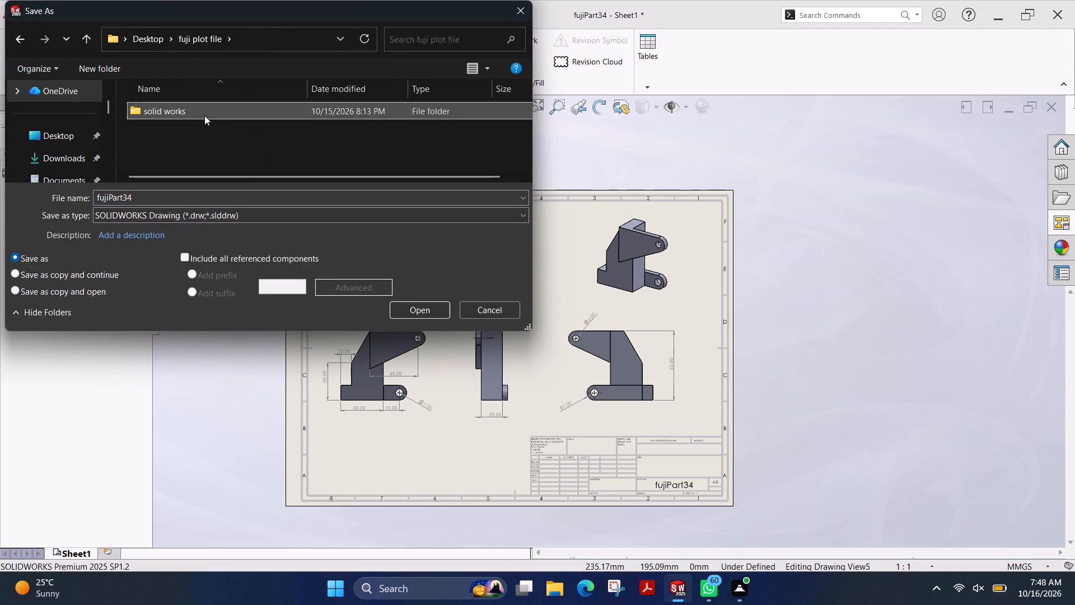
{"action": "scroll", "coordinate": [205, 115], "scroll_direction": "down", "scroll_amount": 9}
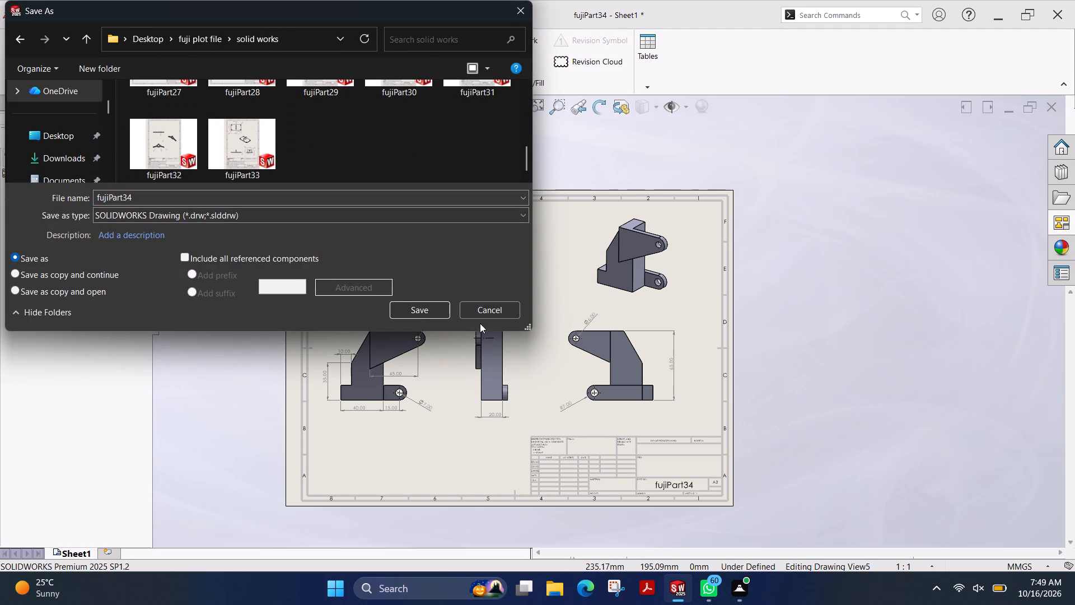
{"action": "left_click", "coordinate": [424, 310]}
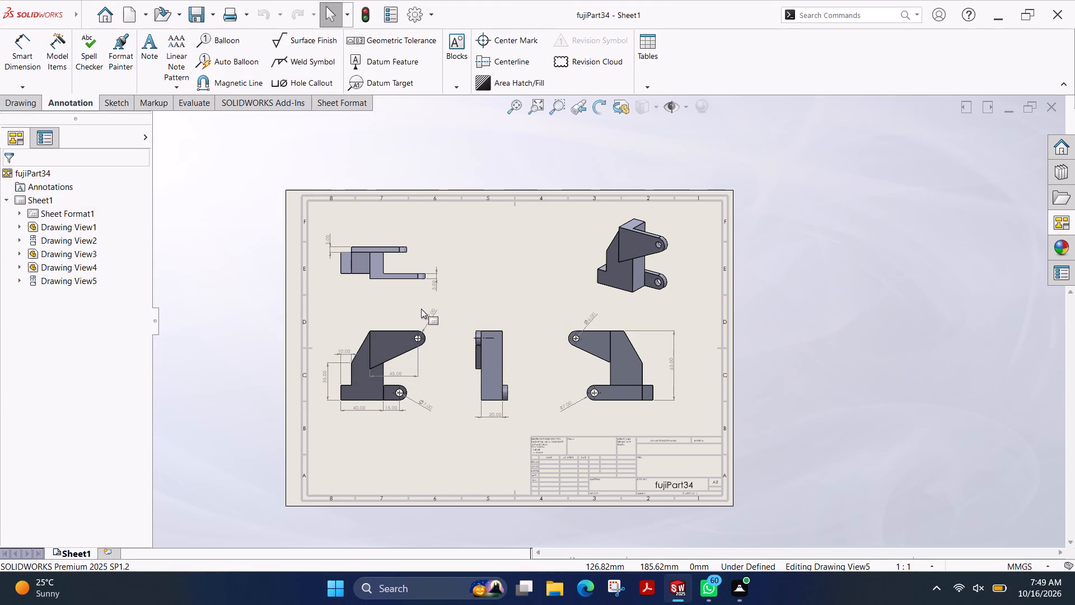